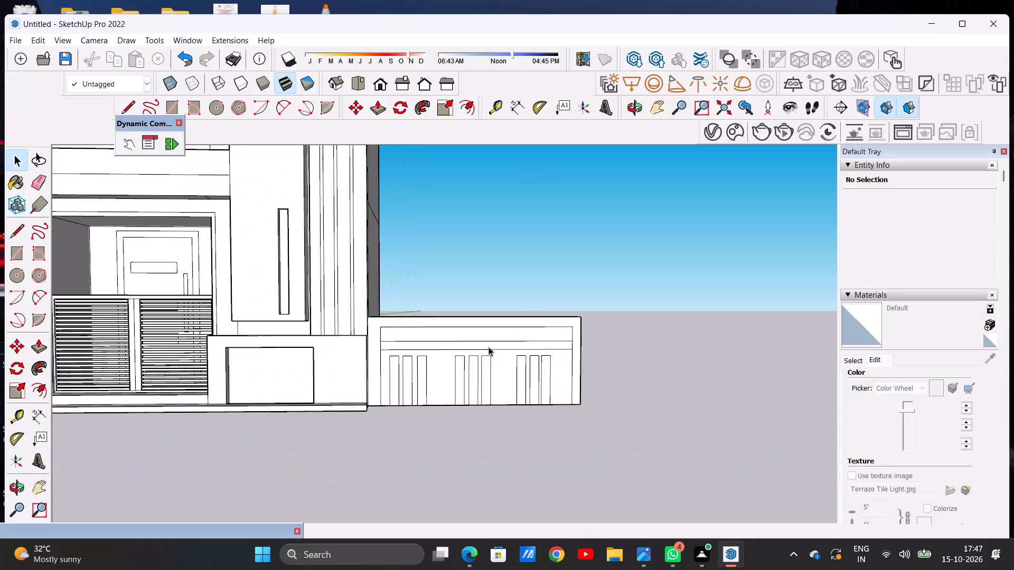
Push/Pull the three vertical strips nearest the house outward from the slatted boundary wall, all to the same depth.
scroll(528, 344, "down", 7)
middle_click_drag(461, 361, 400, 376)
scroll(400, 376, "up", 1)
scroll(491, 340, "up", 8)
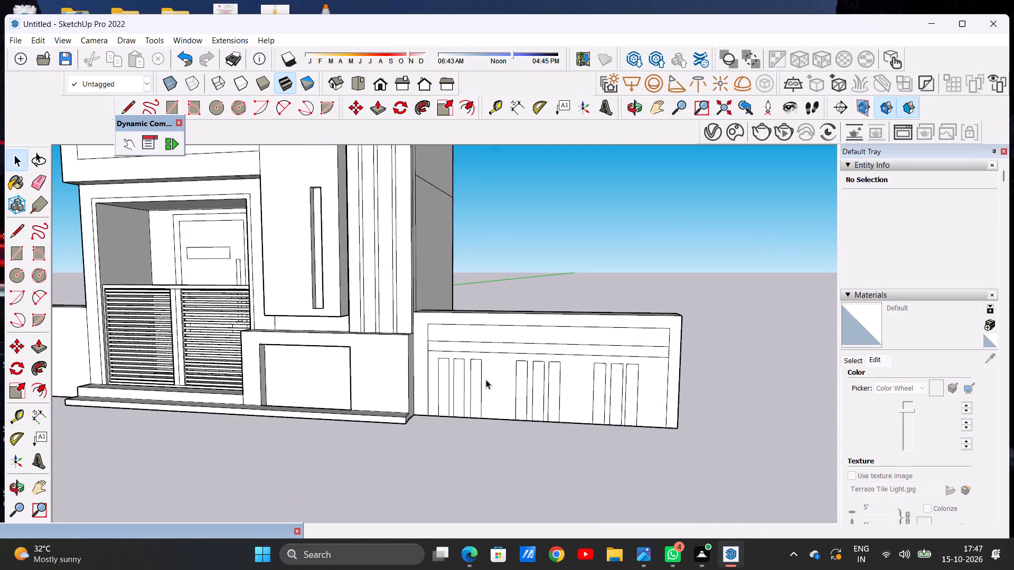
scroll(491, 372, "down", 5)
scroll(511, 375, "up", 4)
middle_click_drag(574, 376, 496, 393)
scroll(400, 376, "up", 1)
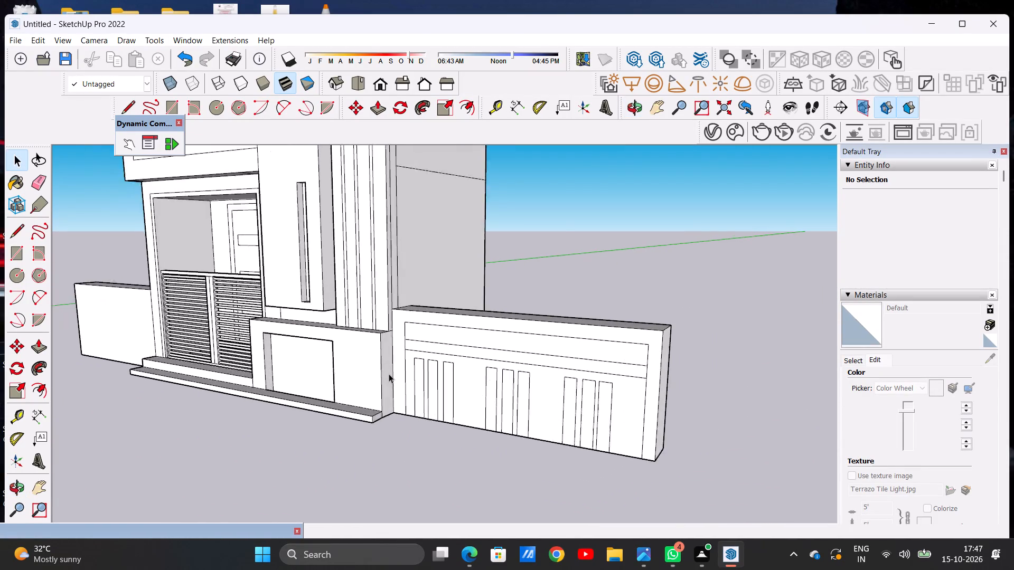
scroll(389, 374, "up", 7)
key("p")
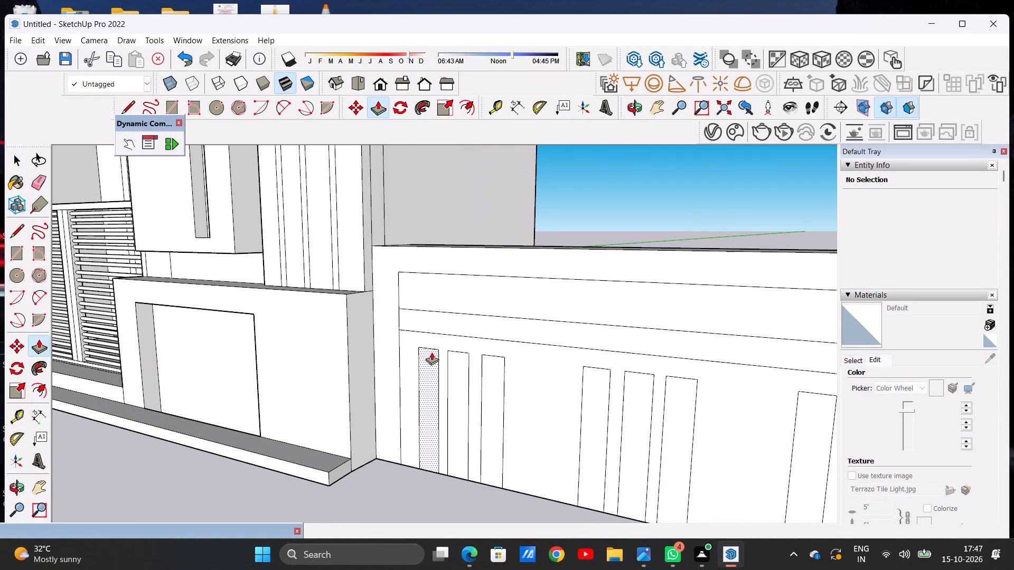
scroll(431, 352, "up", 5)
left_click(429, 357)
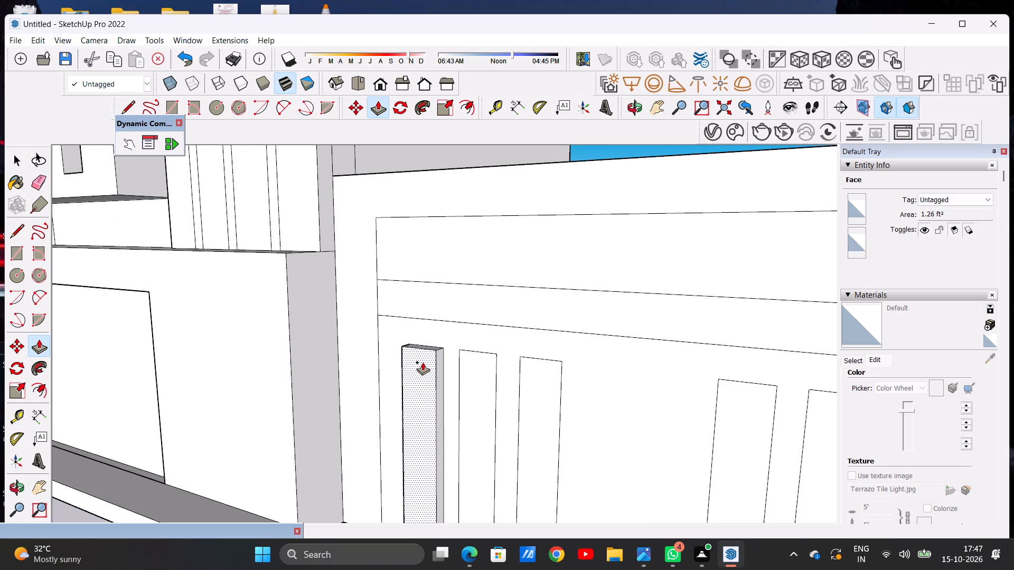
left_click(419, 367)
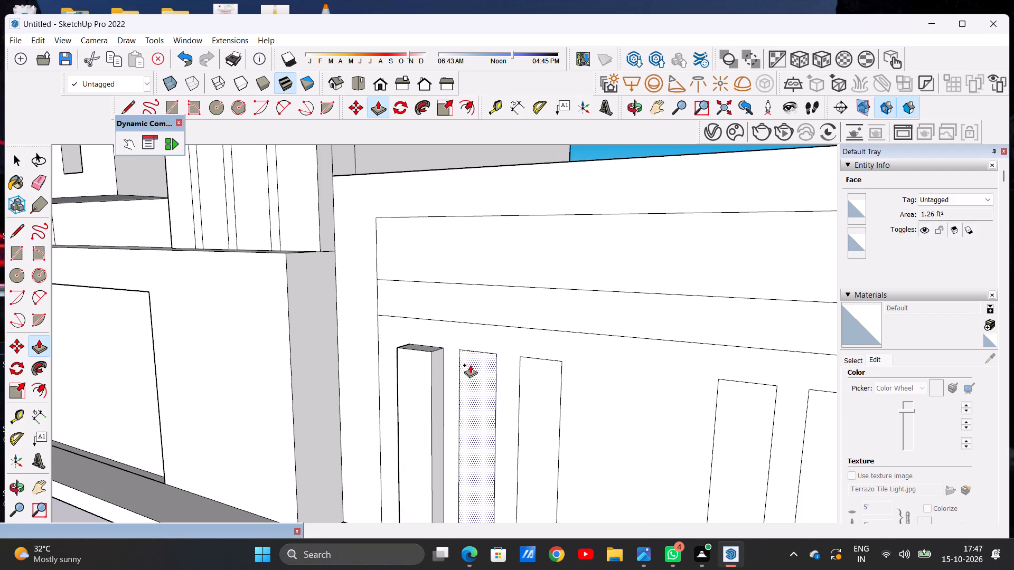
left_click(470, 365)
left_click(435, 351)
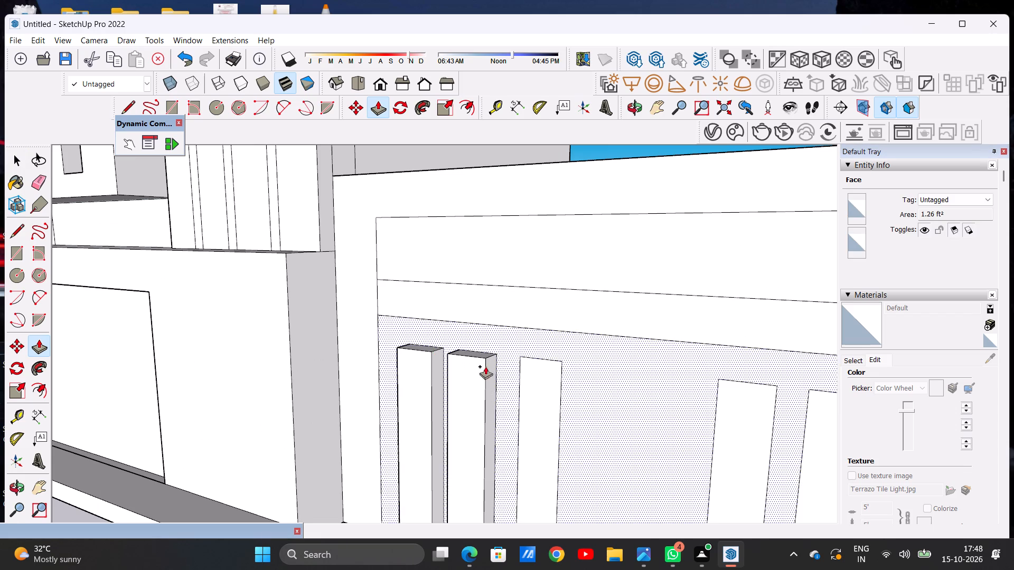
left_click(527, 367)
left_click(488, 359)
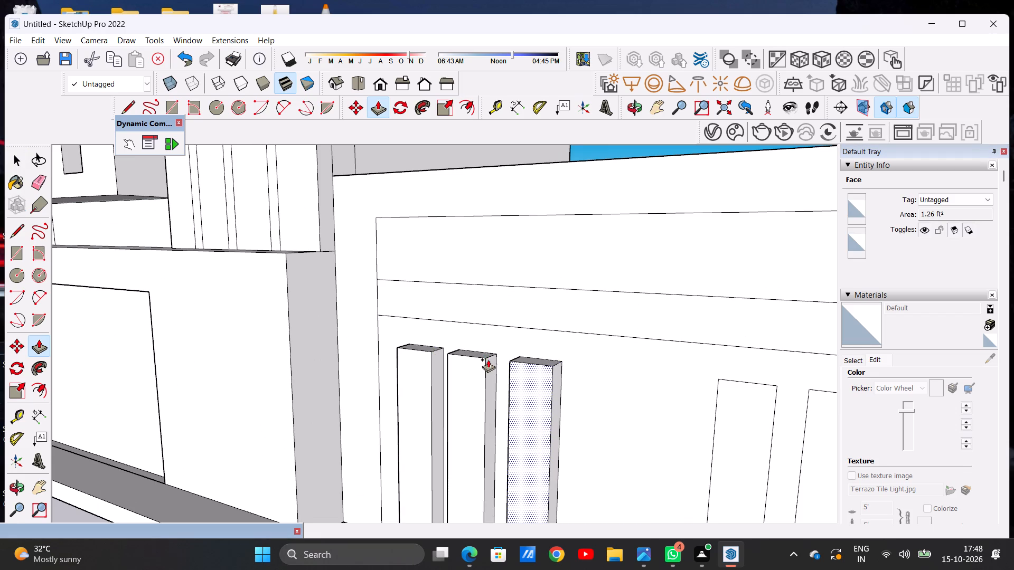
Push/Pull the middle group of three vertical strips outward to match the depth of the first group.
scroll(531, 377, "down", 11)
scroll(606, 383, "up", 11)
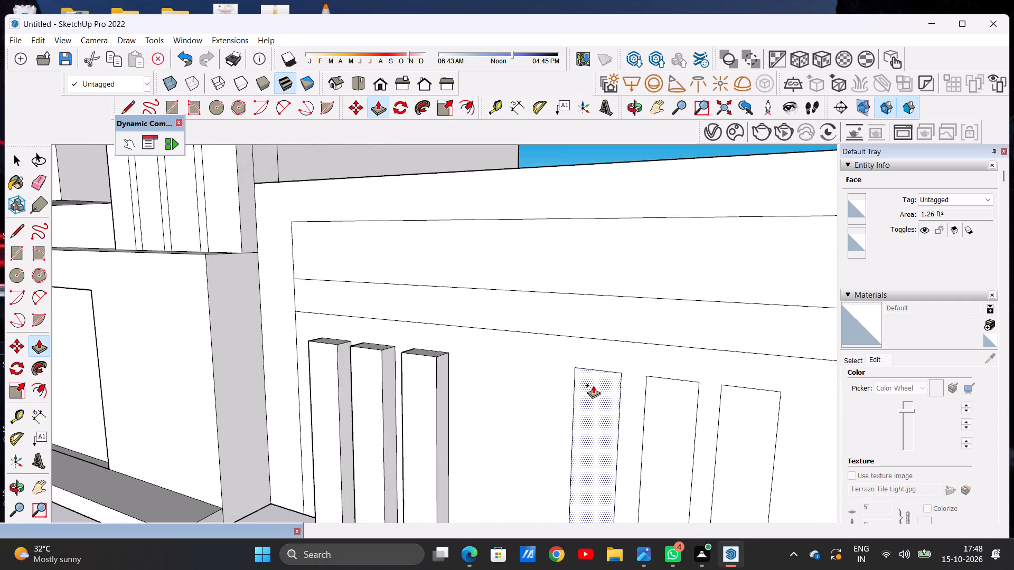
left_click(593, 385)
left_click(422, 354)
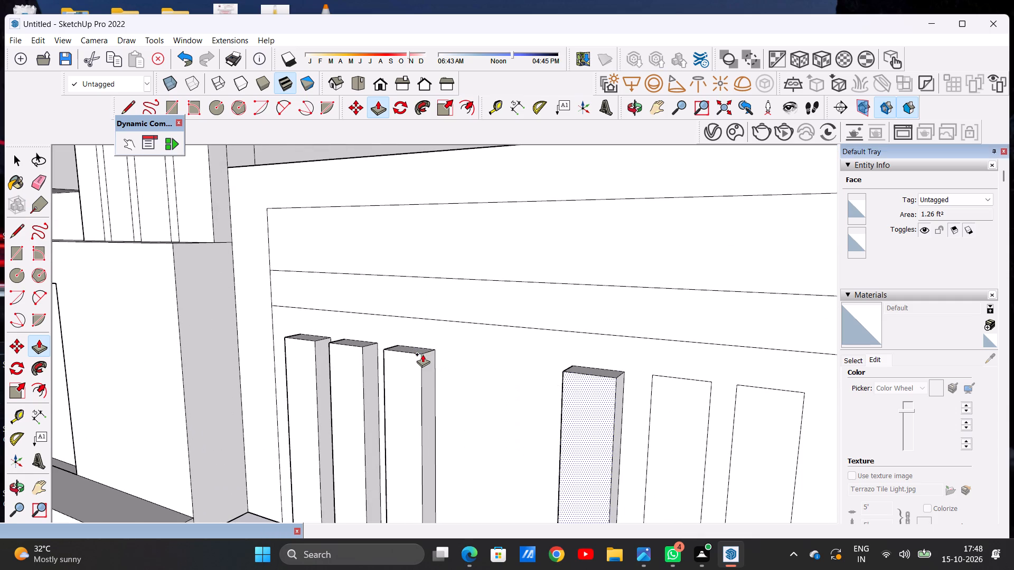
left_click(659, 394)
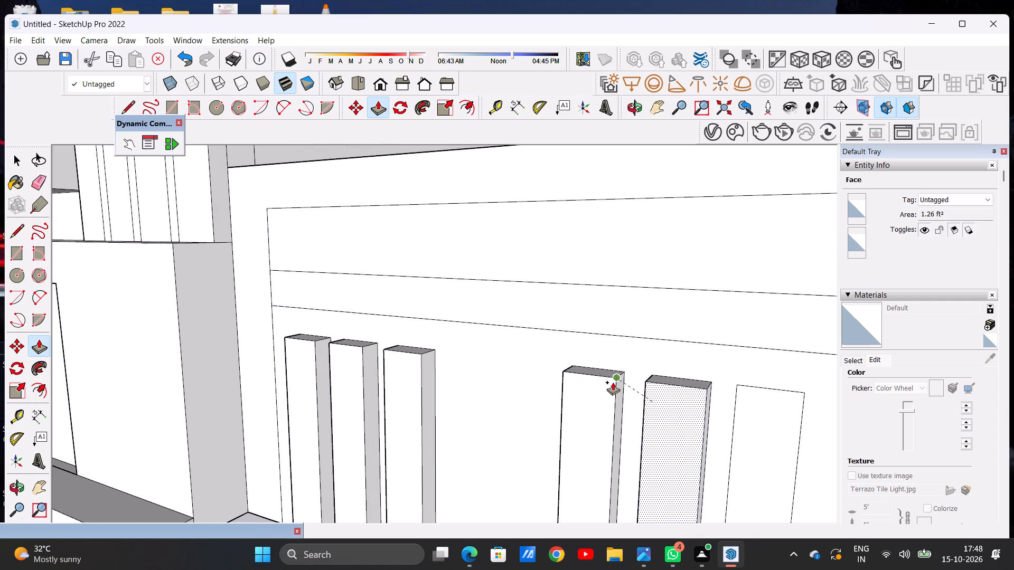
left_click(613, 382)
left_click(755, 396)
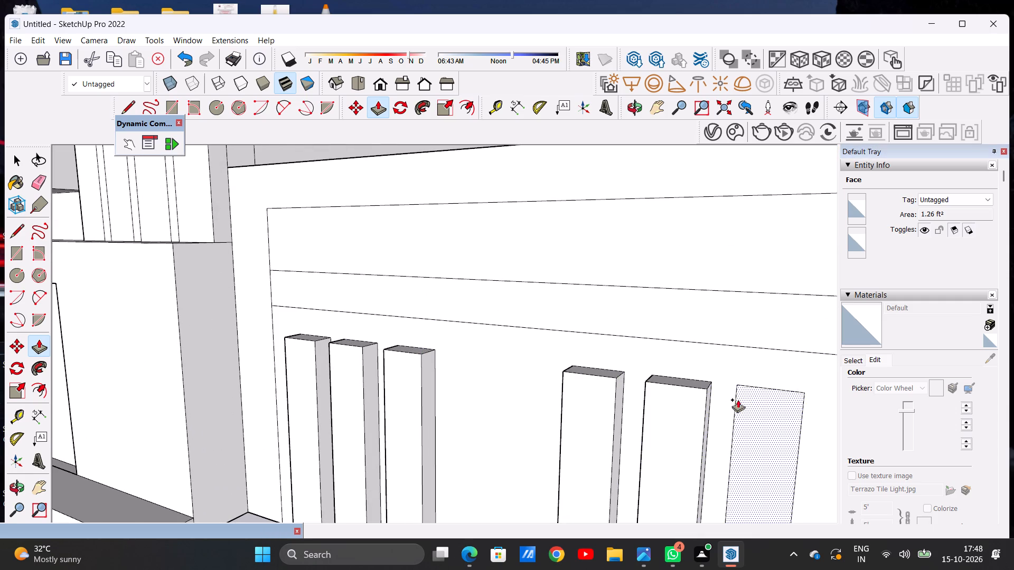
left_click(710, 395)
Push/Pull the outermost group of three vertical strips outward to match the depth of the other strips.
scroll(590, 408, "down", 14)
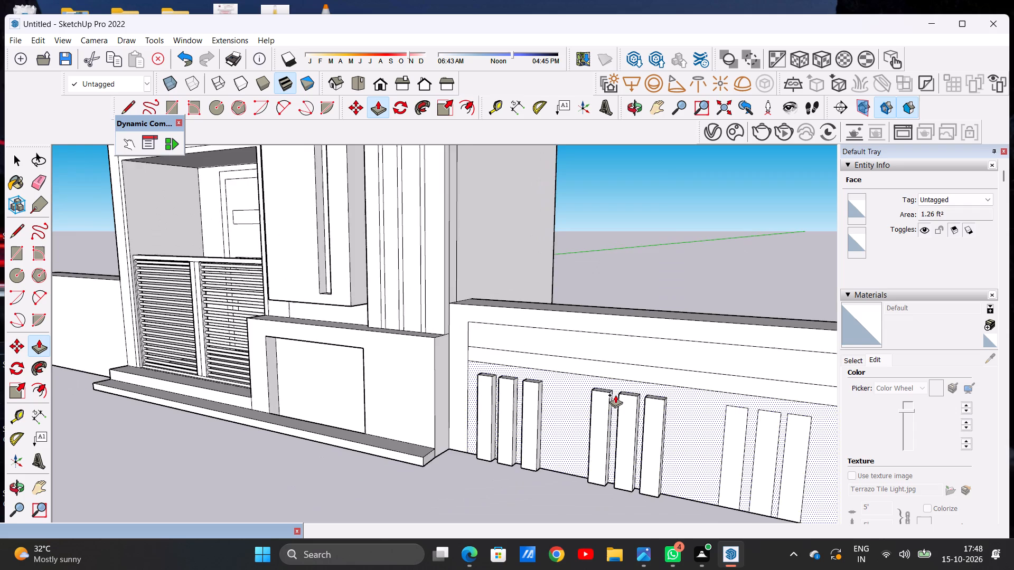
scroll(719, 407, "up", 13)
left_click(706, 413)
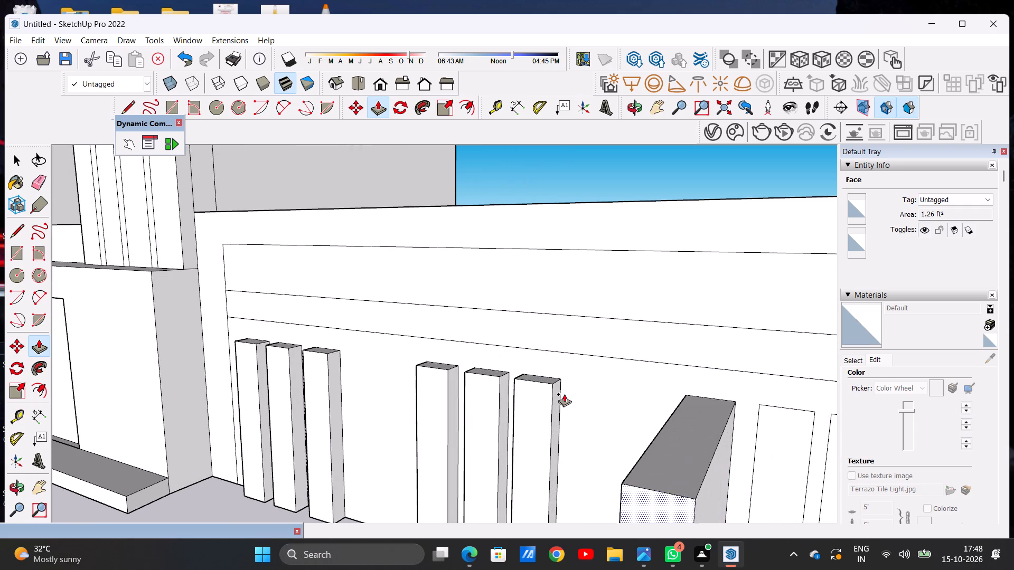
left_click(552, 384)
left_click(777, 420)
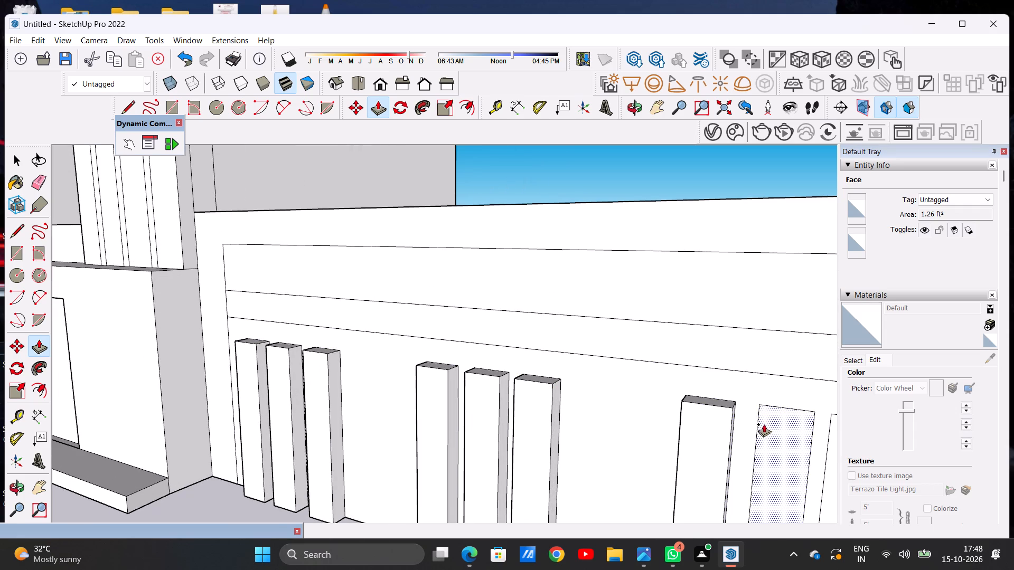
left_click(731, 411)
scroll(711, 410, "down", 9)
scroll(773, 421, "up", 2)
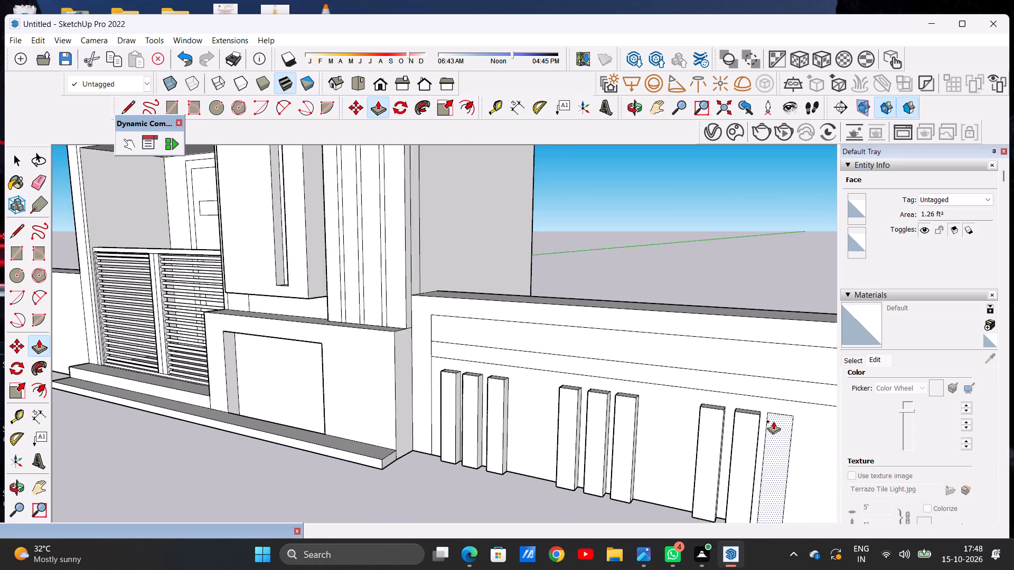
scroll(773, 421, "up", 8)
left_click(772, 421)
left_click(741, 412)
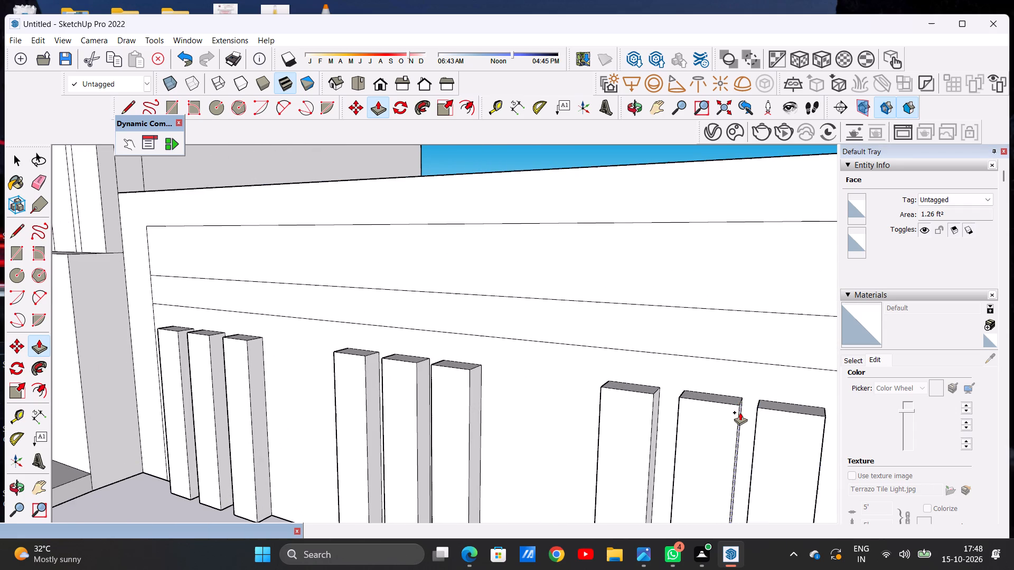
key("space")
Examine the raised strips on the boundary wall together with the rest of the front elevation.
scroll(639, 391, "down", 3)
scroll(641, 391, "up", 1)
scroll(641, 391, "down", 13)
scroll(433, 382, "up", 5)
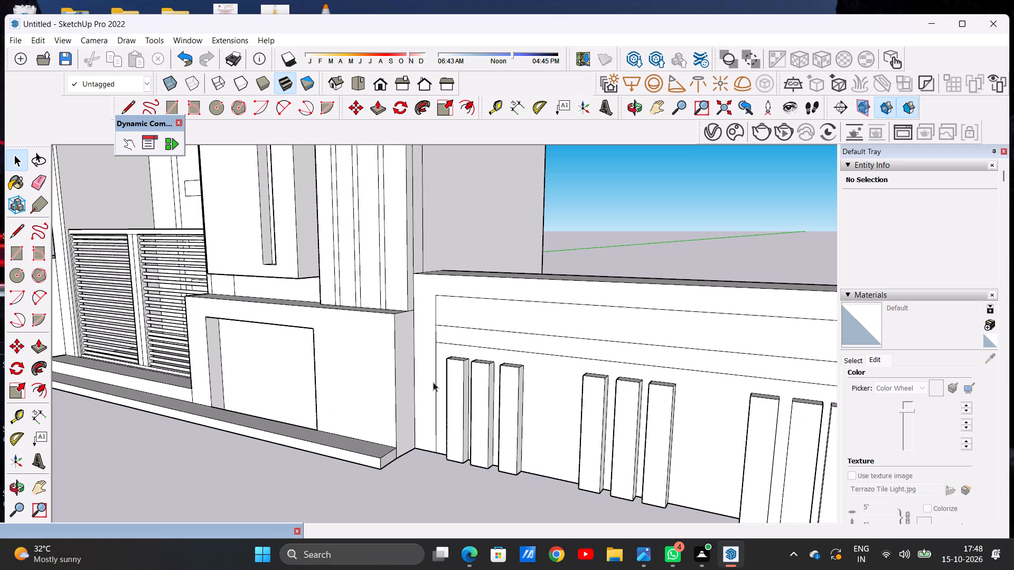
scroll(447, 382, "down", 11)
middle_click_drag(520, 375, 598, 370)
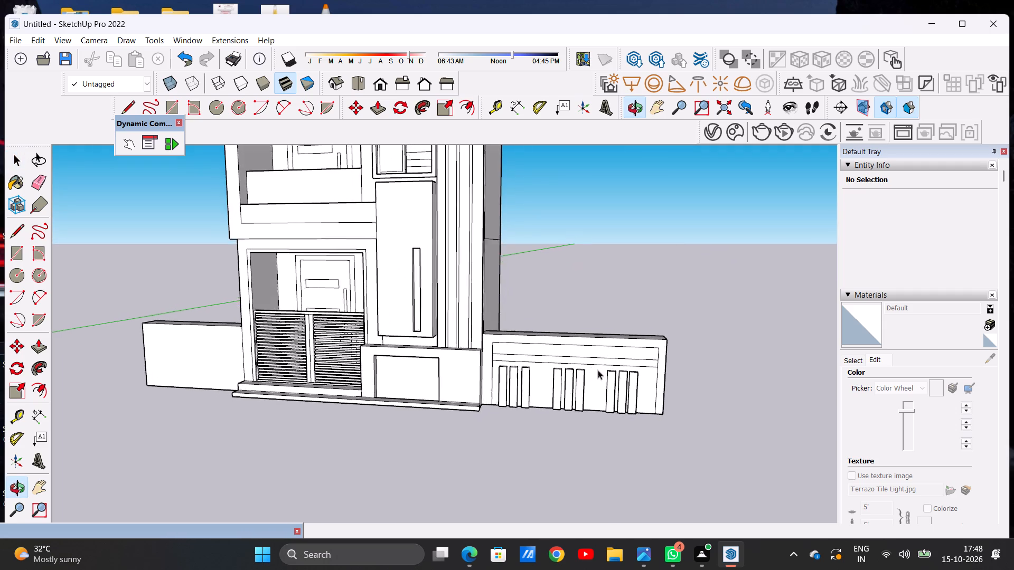
scroll(598, 370, "up", 1)
scroll(692, 410, "down", 8)
scroll(326, 357, "up", 1)
scroll(326, 357, "down", 1)
scroll(326, 358, "up", 6)
Draw a line across the plain boundary wall near its top, turning down to the base near the house, to outline a border.
middle_click_drag(330, 376, 384, 381)
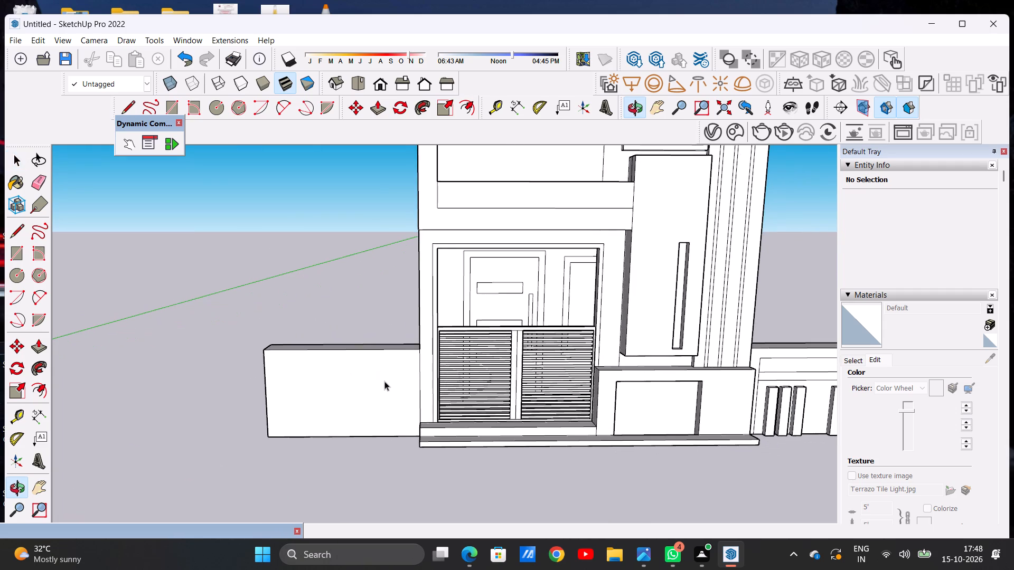
scroll(384, 381, "down", 3)
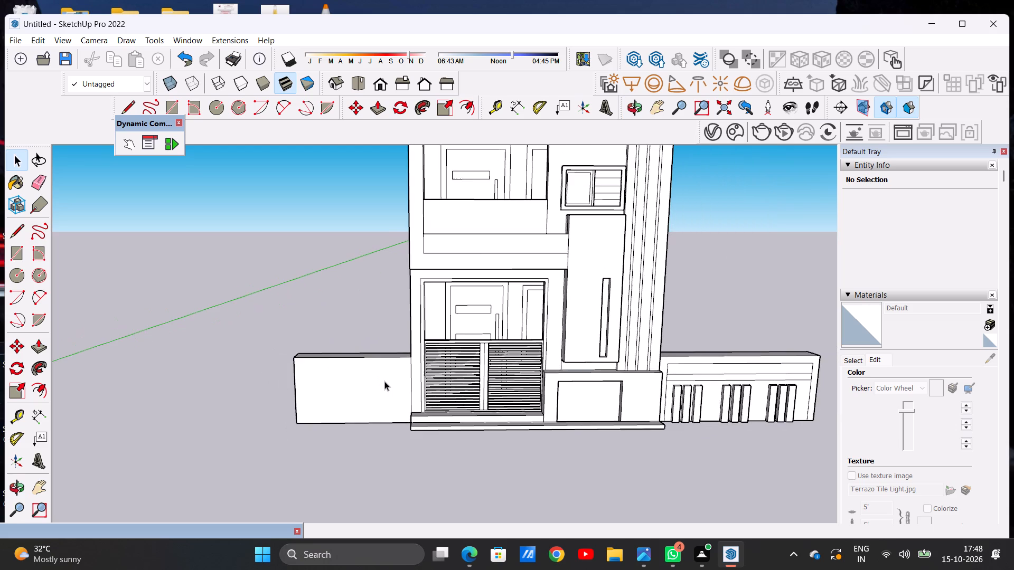
middle_click_drag(355, 385, 377, 429)
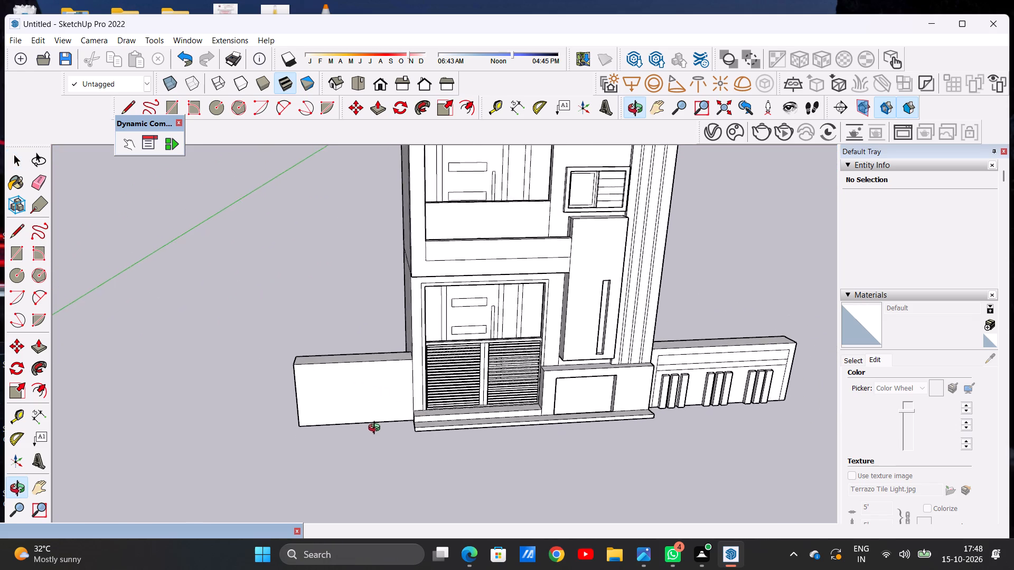
middle_click_drag(377, 429, 372, 436)
scroll(377, 392, "up", 6)
scroll(445, 336, "down", 6)
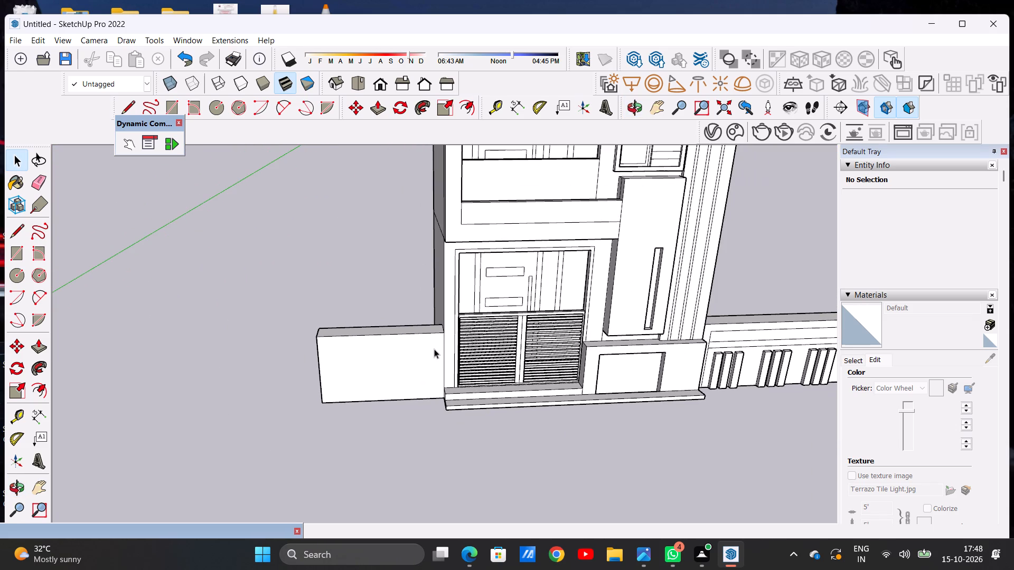
scroll(418, 360, "up", 3)
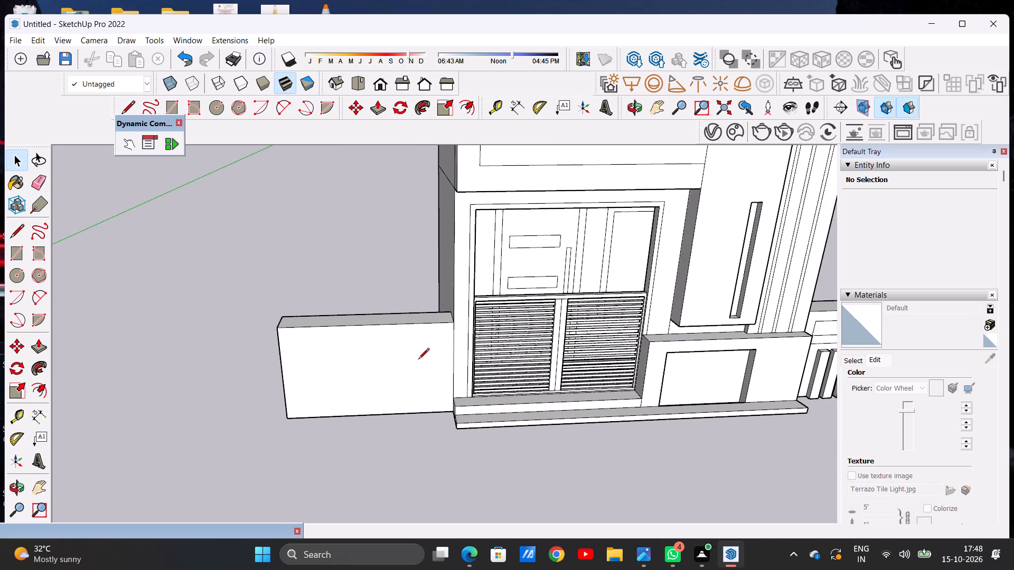
key("l")
scroll(304, 357, "up", 5)
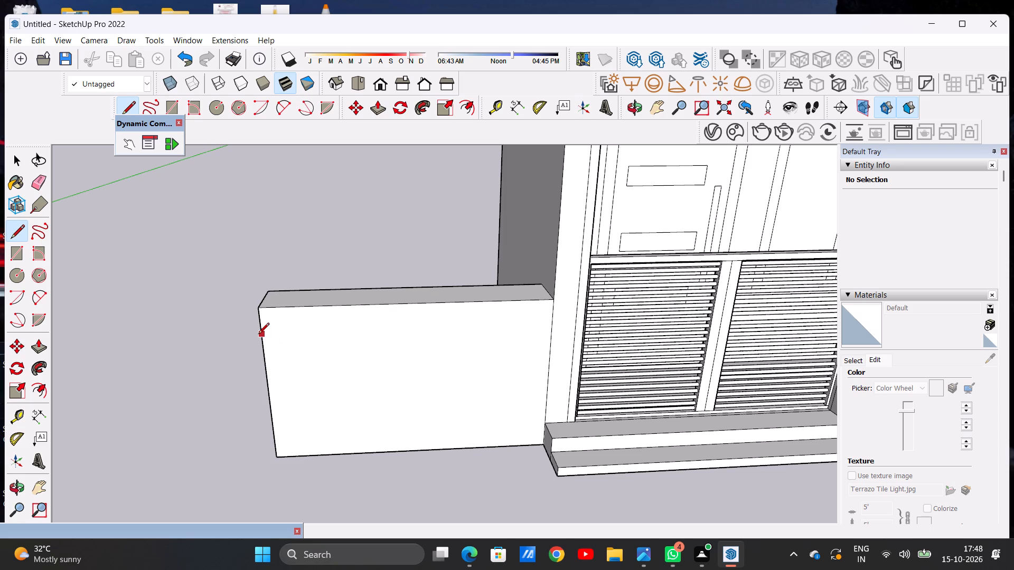
left_click(258, 335)
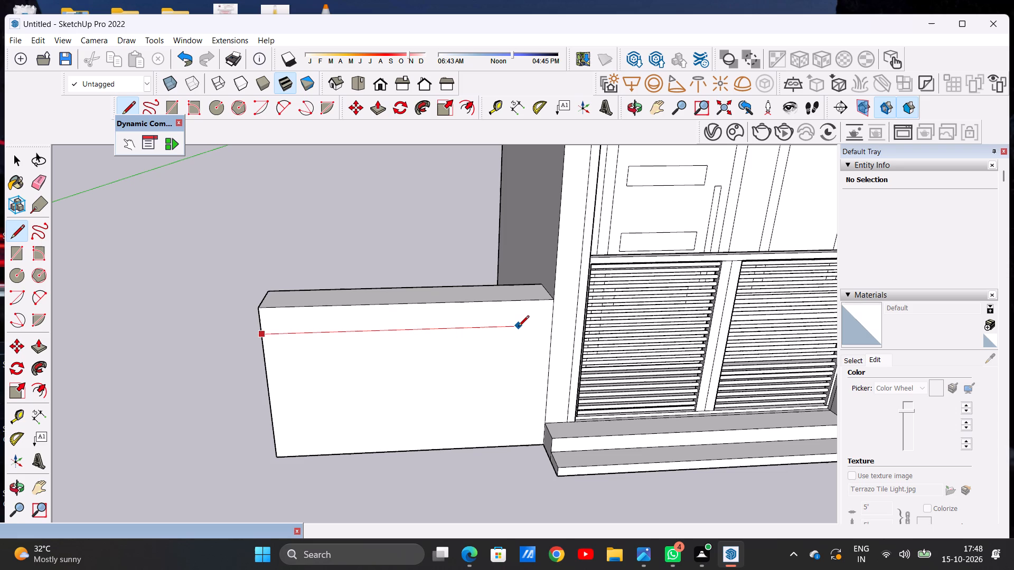
left_click(523, 327)
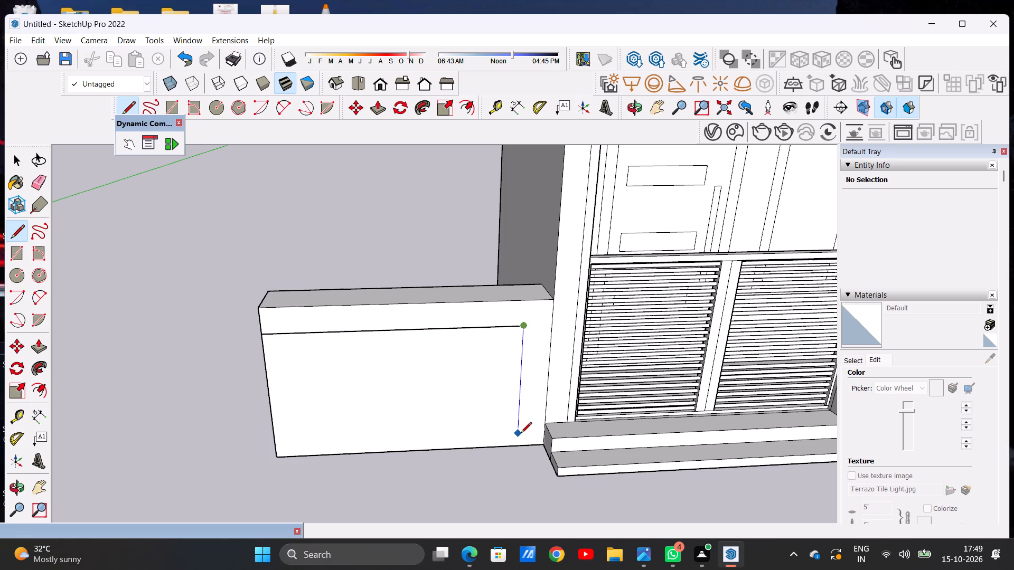
left_click(519, 446)
key("space")
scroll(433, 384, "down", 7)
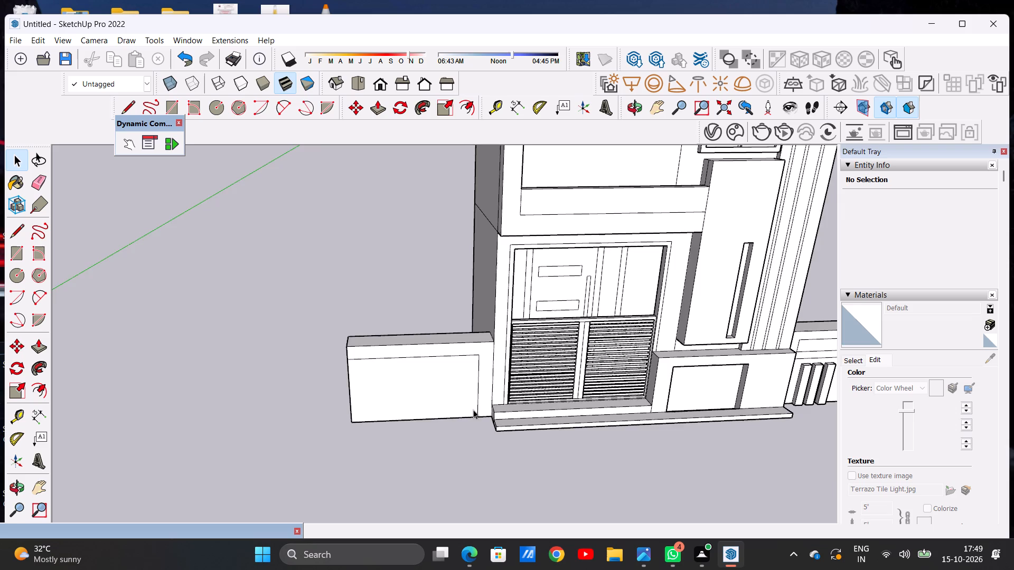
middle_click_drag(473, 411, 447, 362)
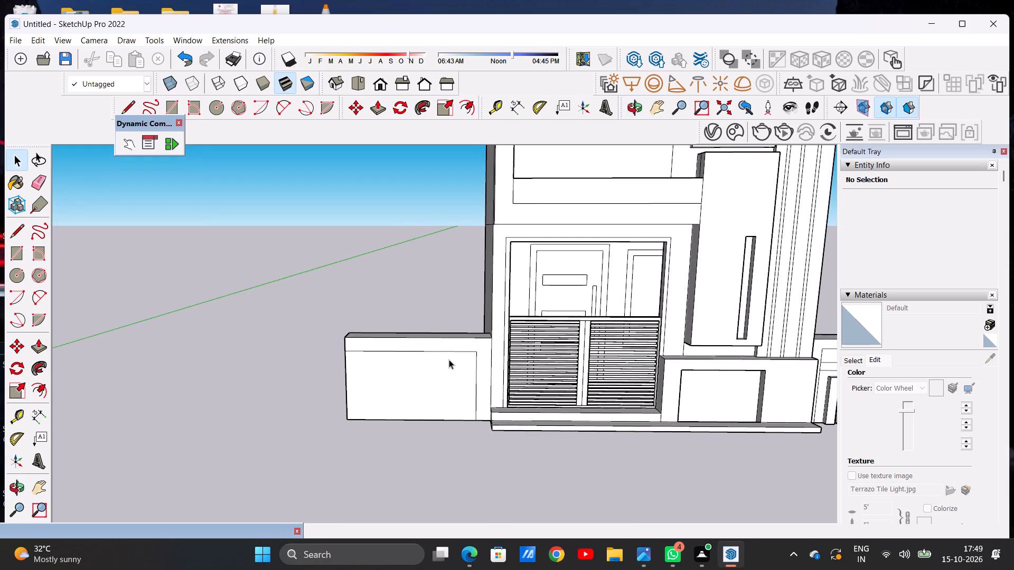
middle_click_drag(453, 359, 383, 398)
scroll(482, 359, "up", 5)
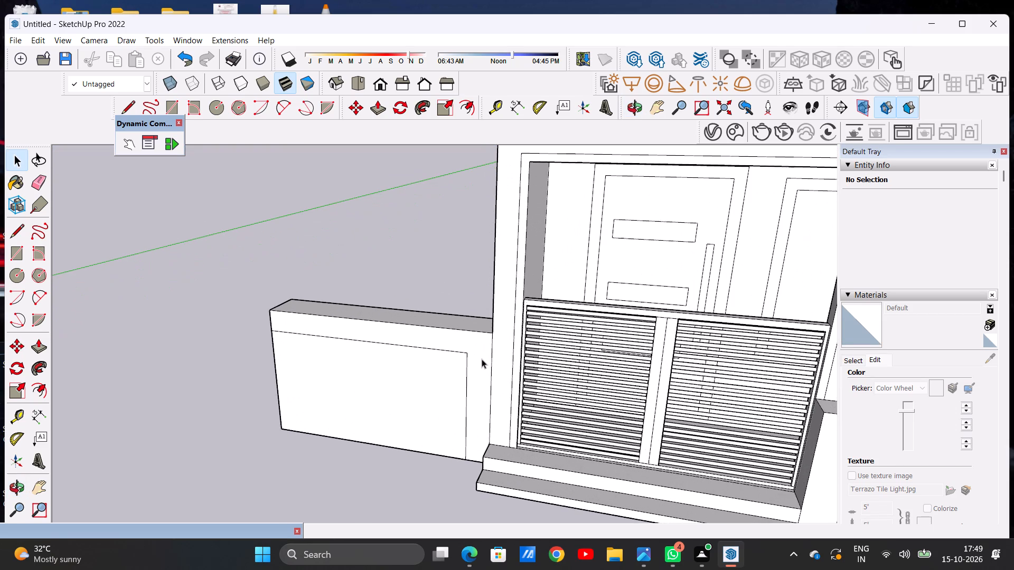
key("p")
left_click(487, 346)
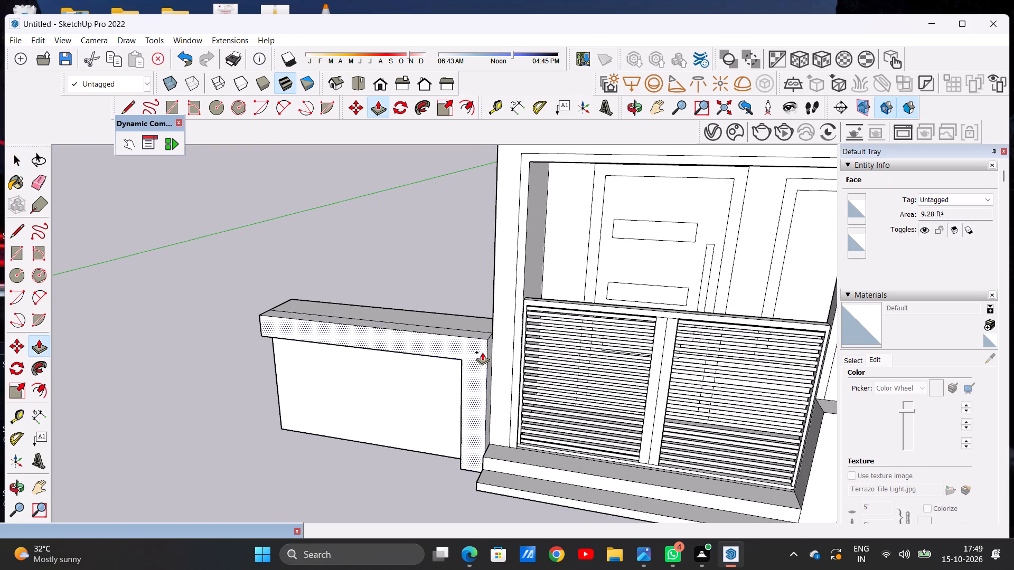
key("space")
Draw a narrow vertical rectangle rising from the base of the plain boundary wall's inner panel, near the wall's outer end.
scroll(434, 351, "down", 8)
middle_click_drag(410, 372, 477, 317)
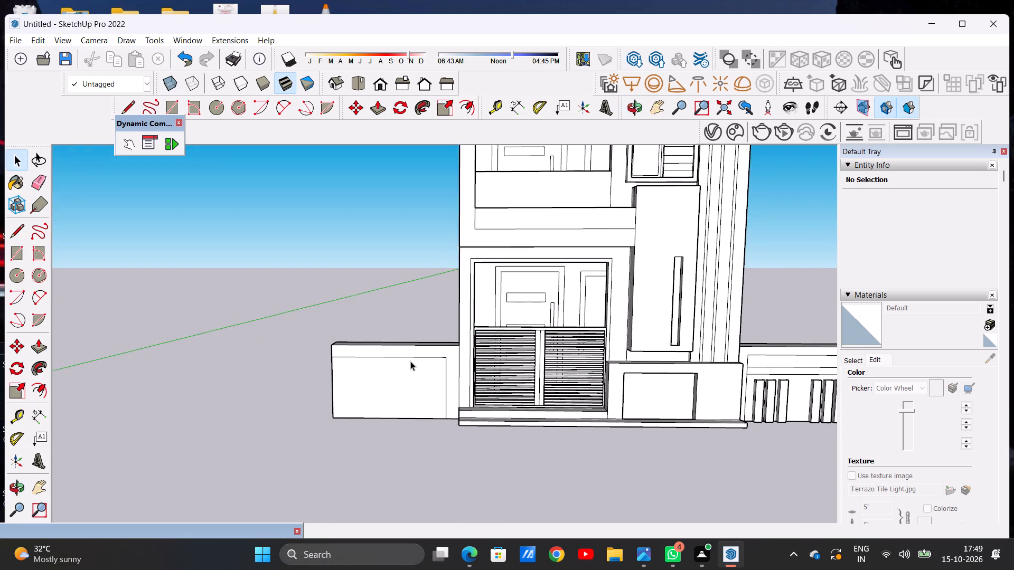
scroll(381, 390, "up", 5)
middle_click_drag(381, 390, 403, 390)
scroll(403, 390, "up", 2)
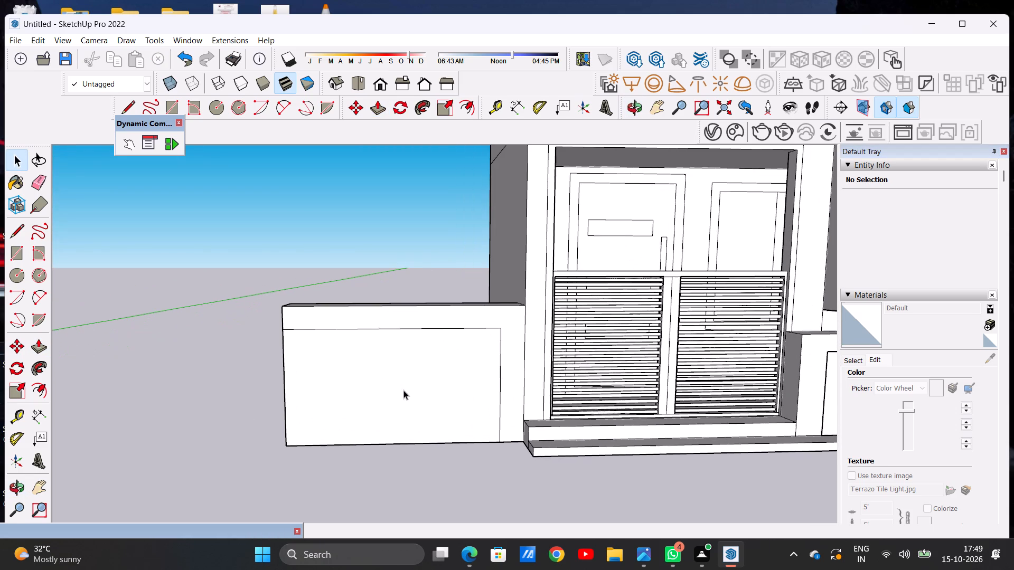
key("r")
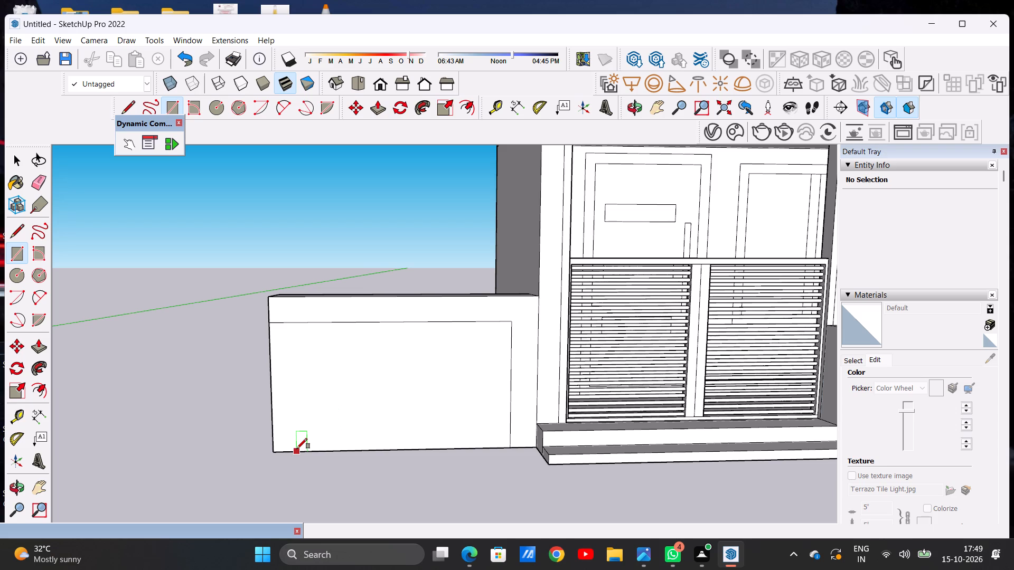
left_click(297, 449)
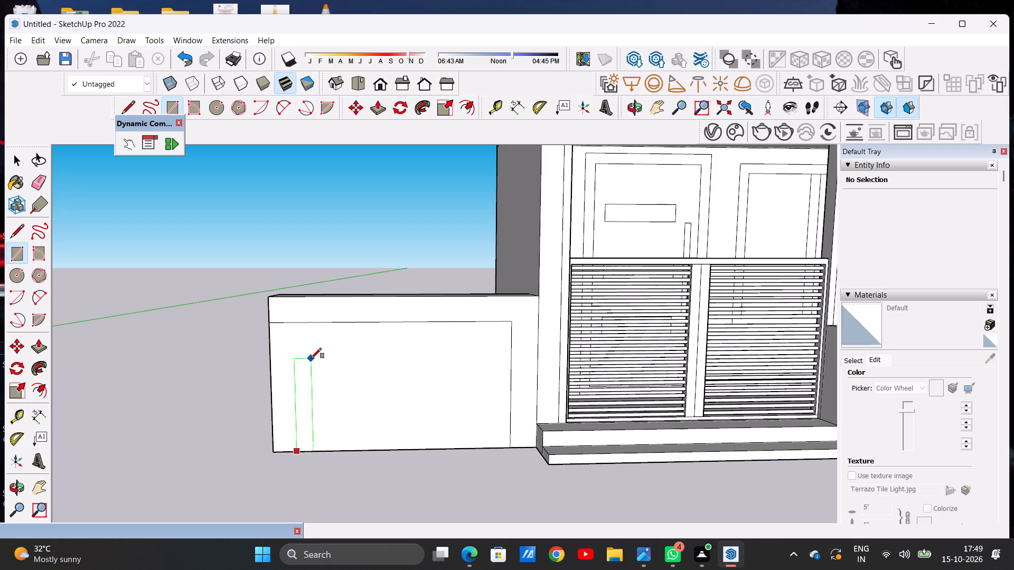
left_click(311, 363)
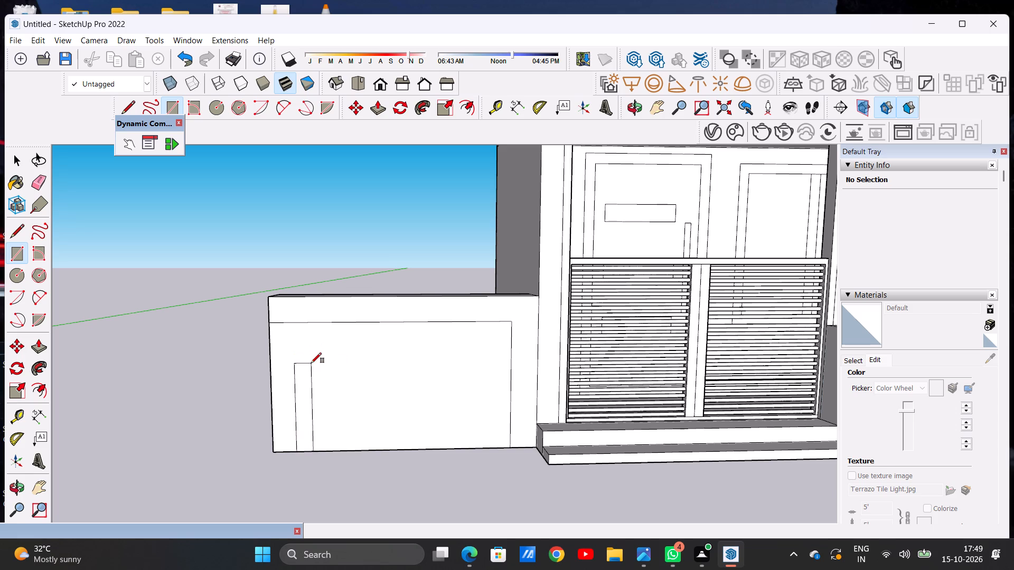
Copy the narrow vertical rectangle along the wall's base to the house end of the inner panel.
key("space")
scroll(301, 413, "down", 6)
middle_click_drag(357, 421, 344, 422)
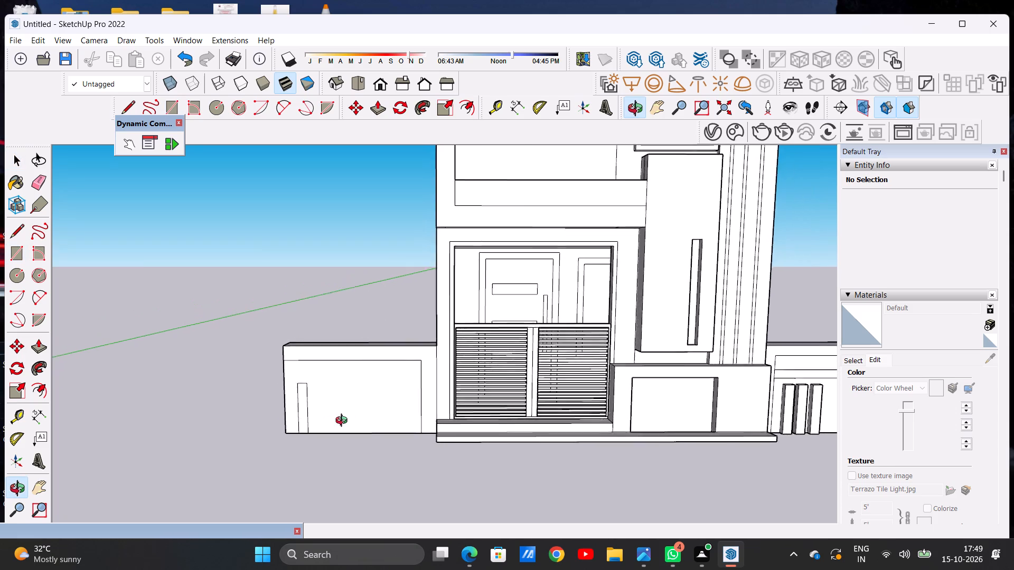
middle_click_drag(344, 422, 389, 416)
middle_click_drag(389, 416, 363, 411)
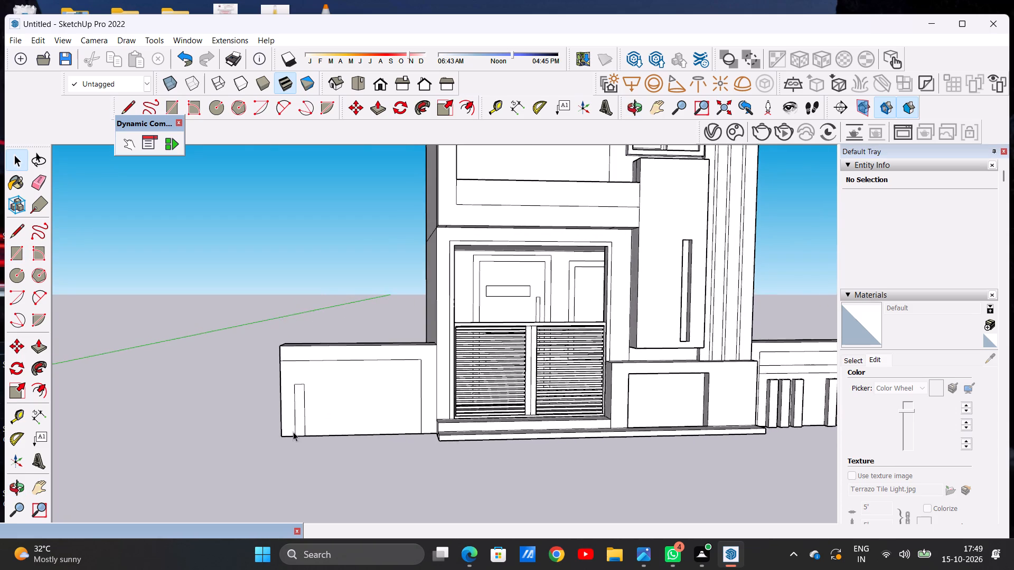
scroll(293, 432, "up", 6)
double_click(303, 426)
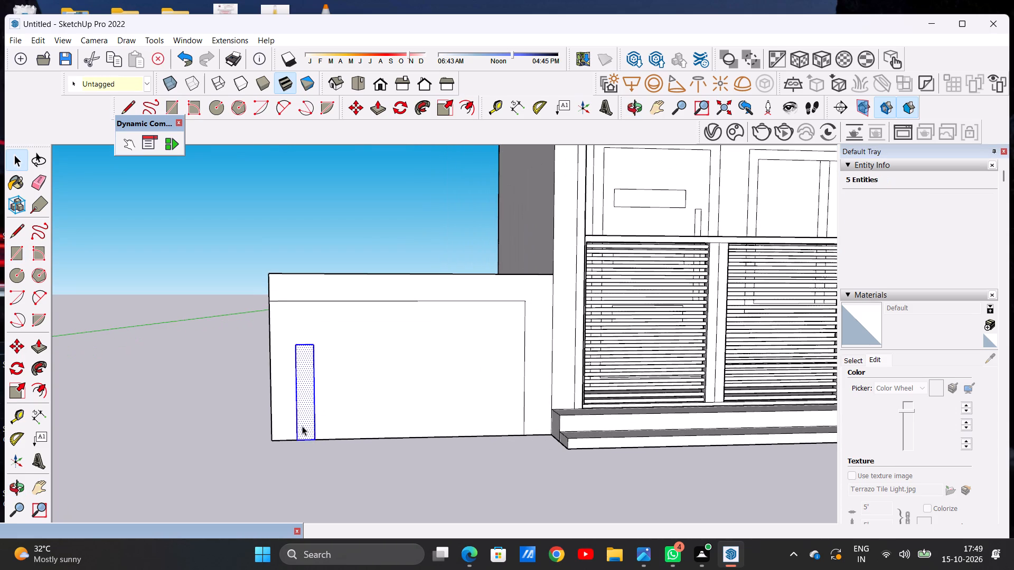
key("m")
left_click(312, 443)
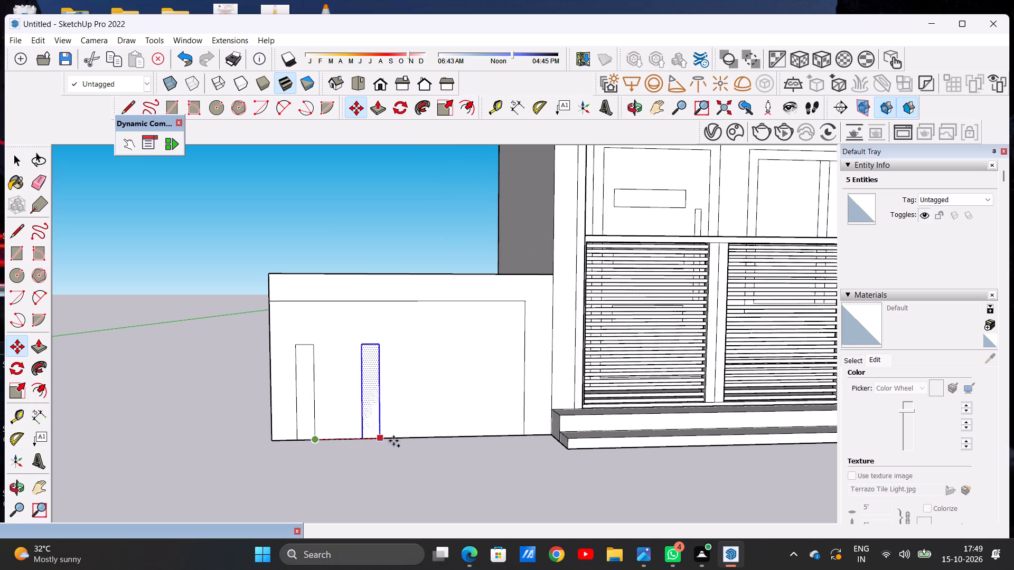
left_click(496, 432)
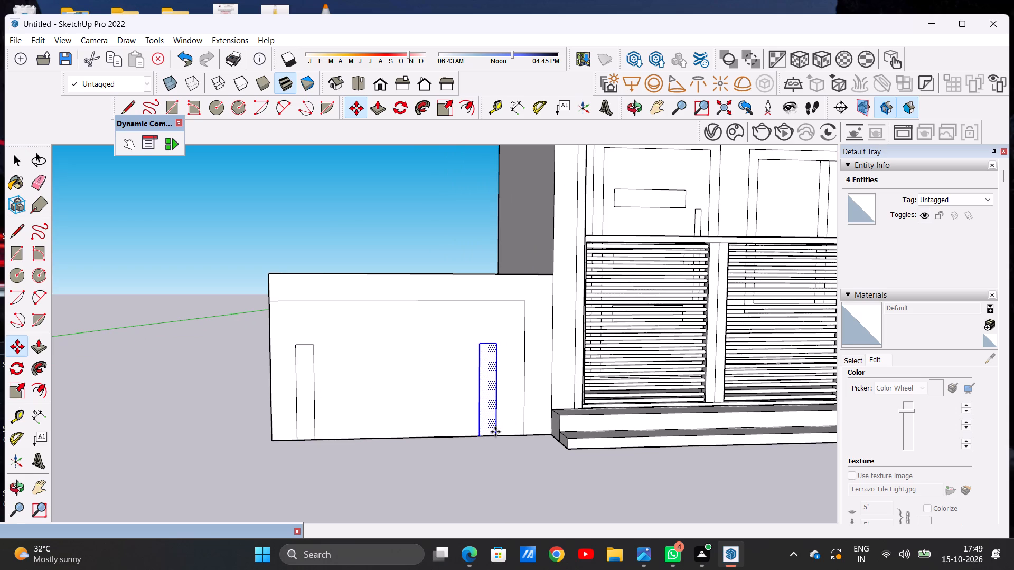
Place four more copies of the rectangle along the base, side by side with narrow gaps, starting beside the outermost one.
left_click(495, 432)
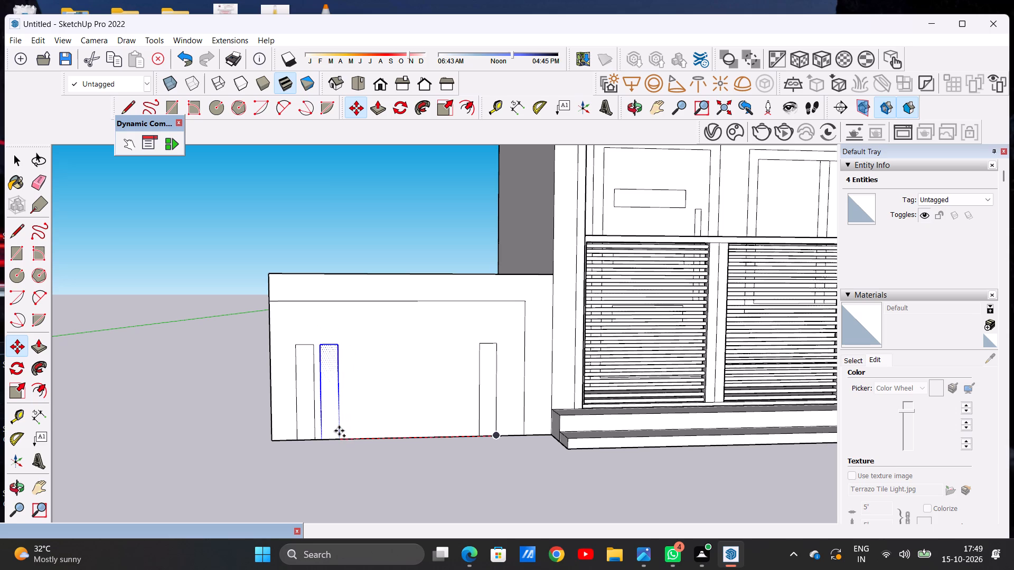
left_click(339, 431)
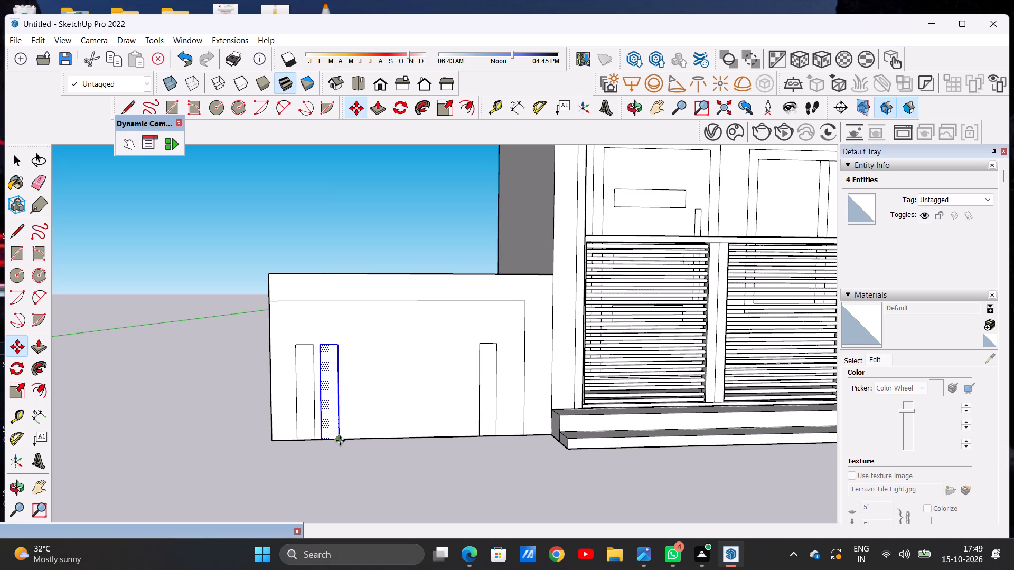
left_click(339, 441)
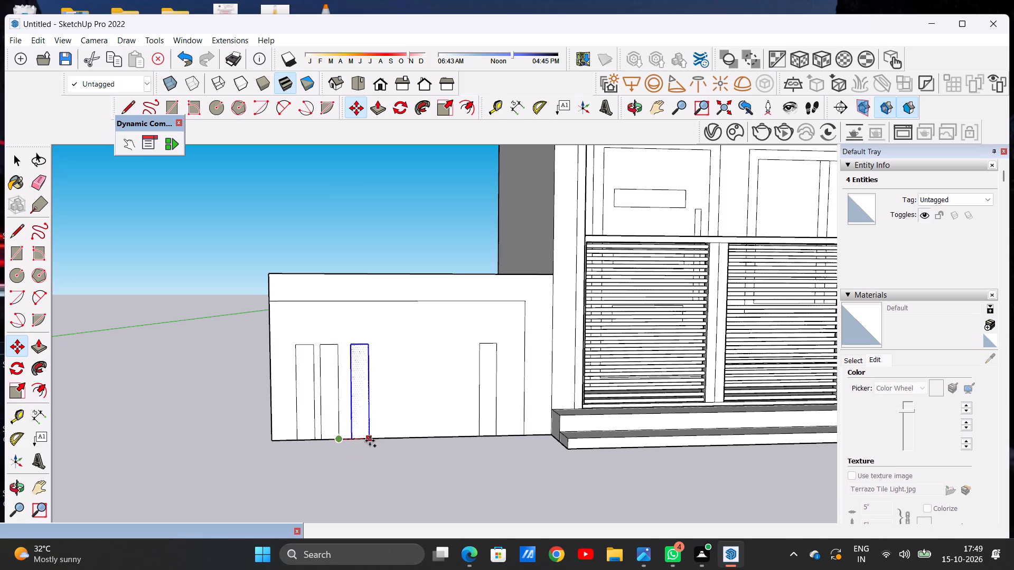
left_click(361, 438)
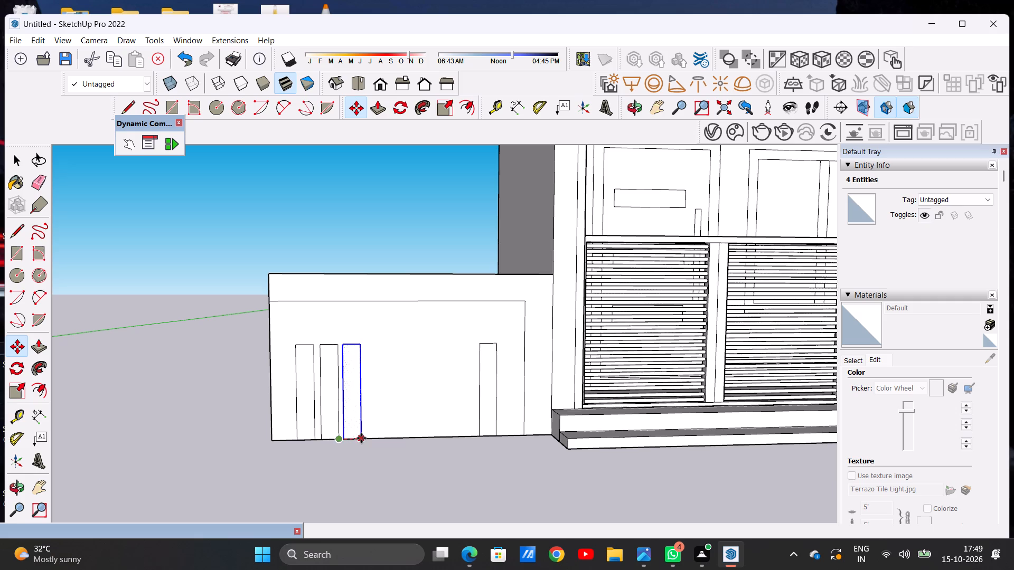
left_click(361, 438)
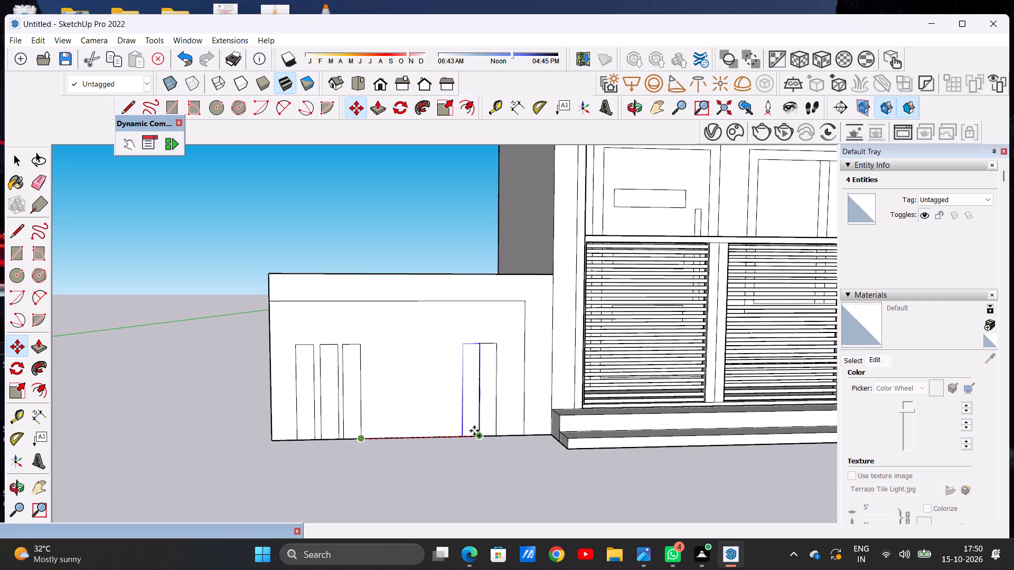
left_click(382, 433)
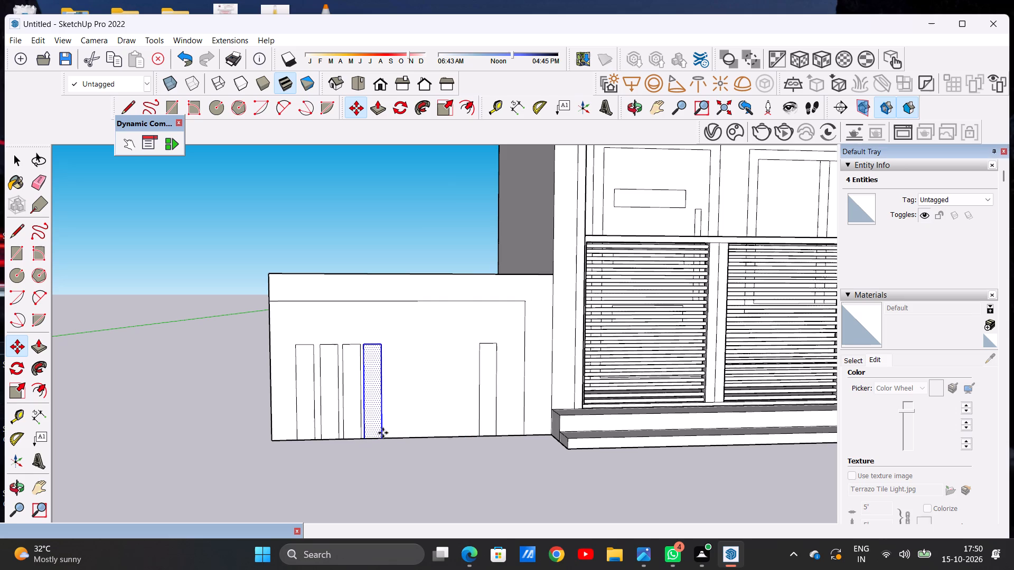
left_click(386, 439)
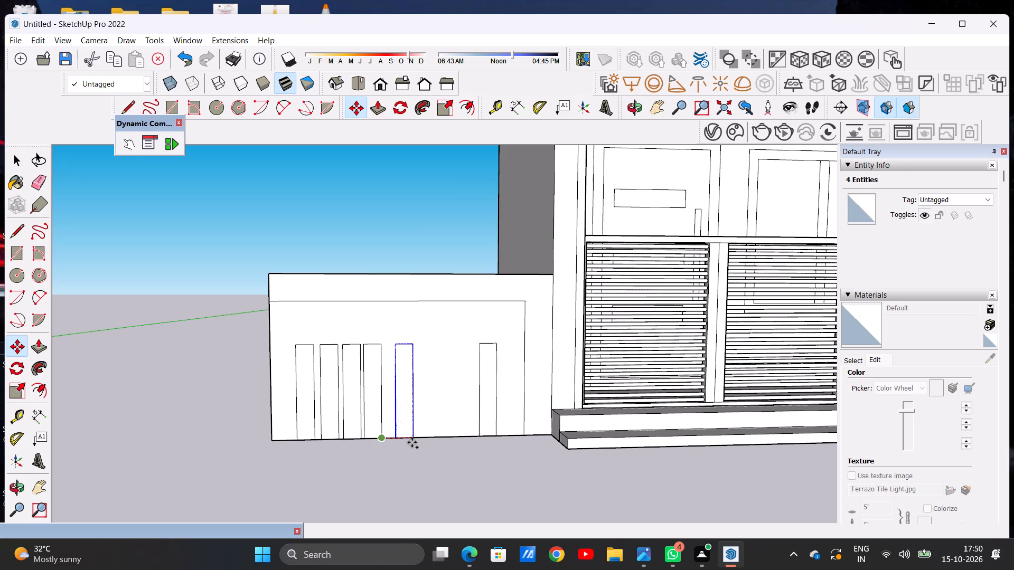
left_click(406, 442)
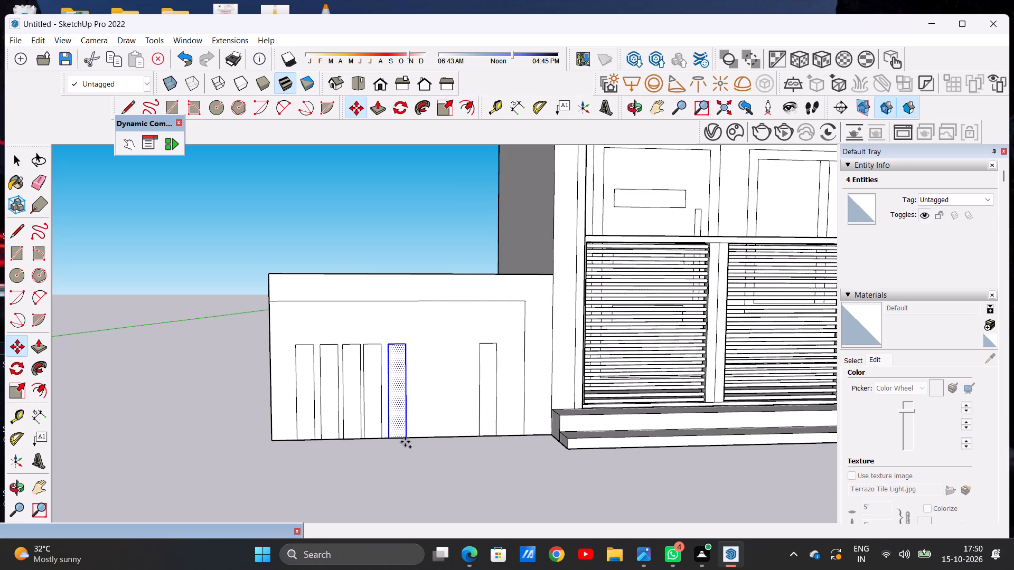
Add three more copies of the rectangle along the base to fill the remaining space up to the one nearest the house.
left_click(405, 442)
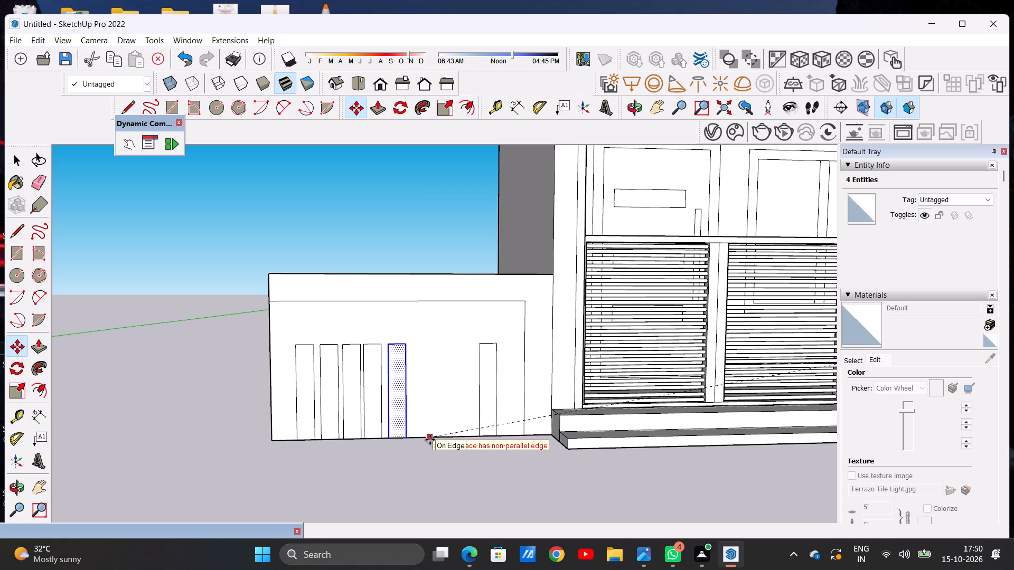
key("space")
key("m")
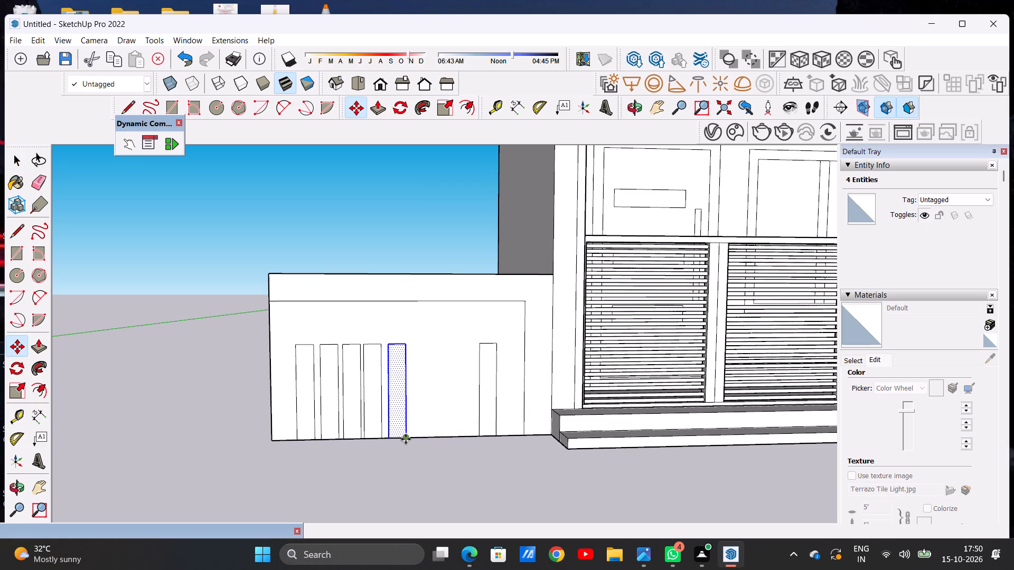
left_click(406, 439)
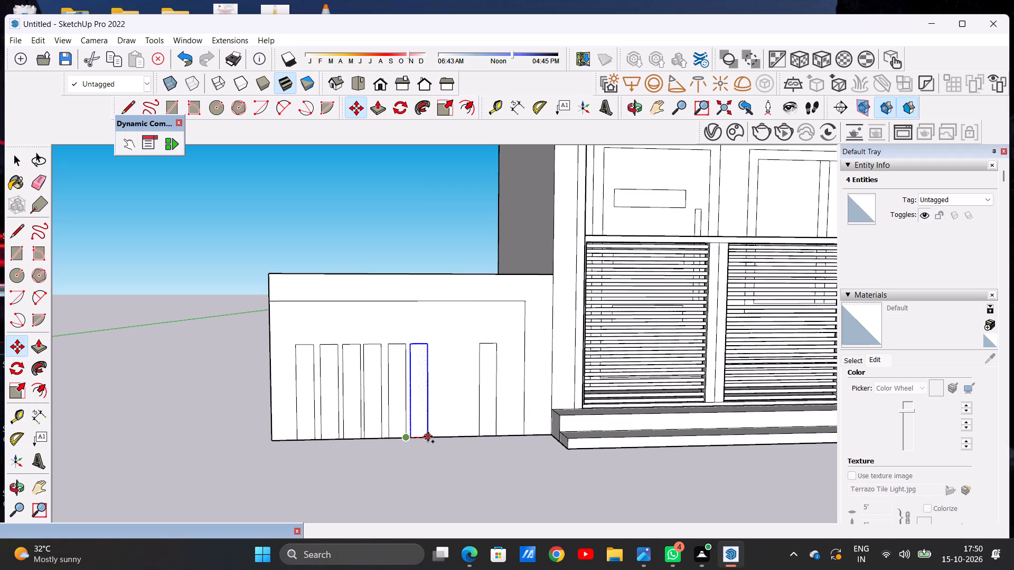
left_click(428, 436)
left_click(428, 436)
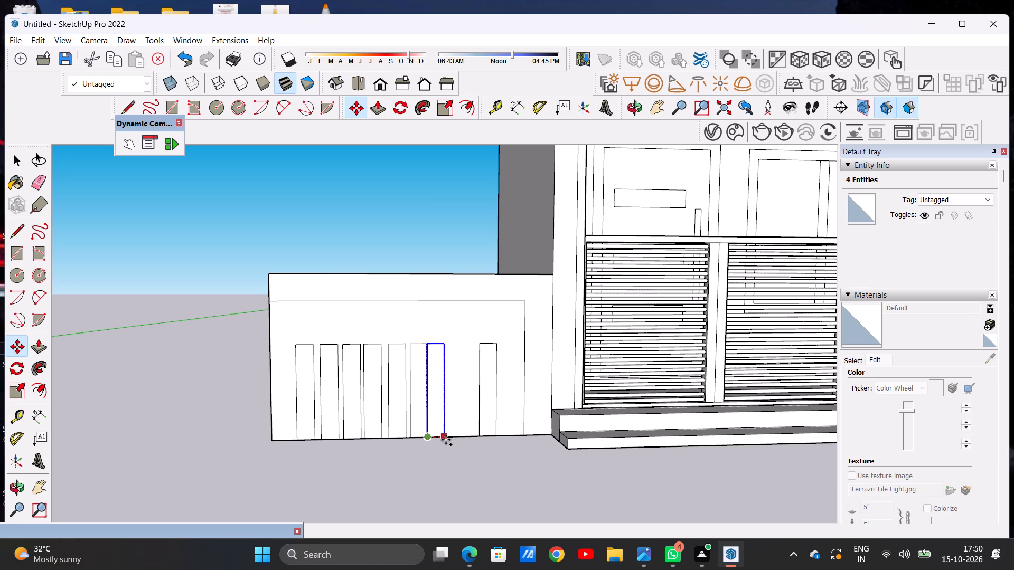
scroll(460, 443, "up", 7)
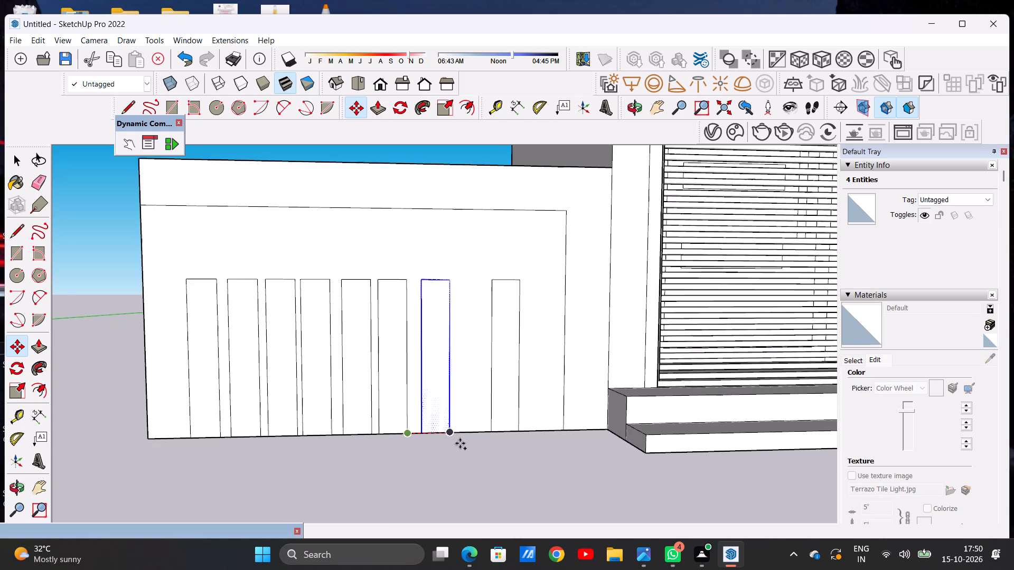
left_click(437, 430)
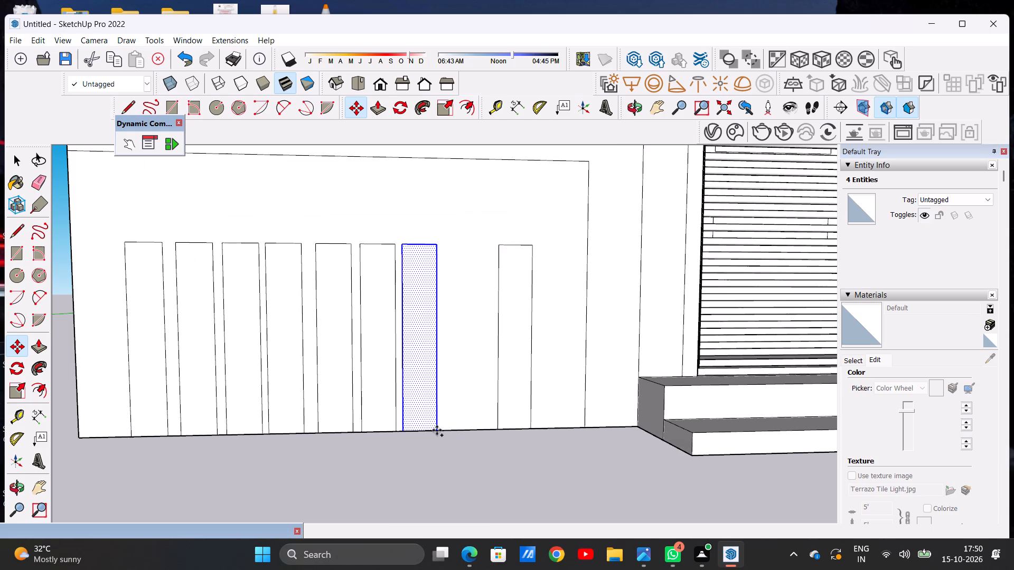
left_click(437, 430)
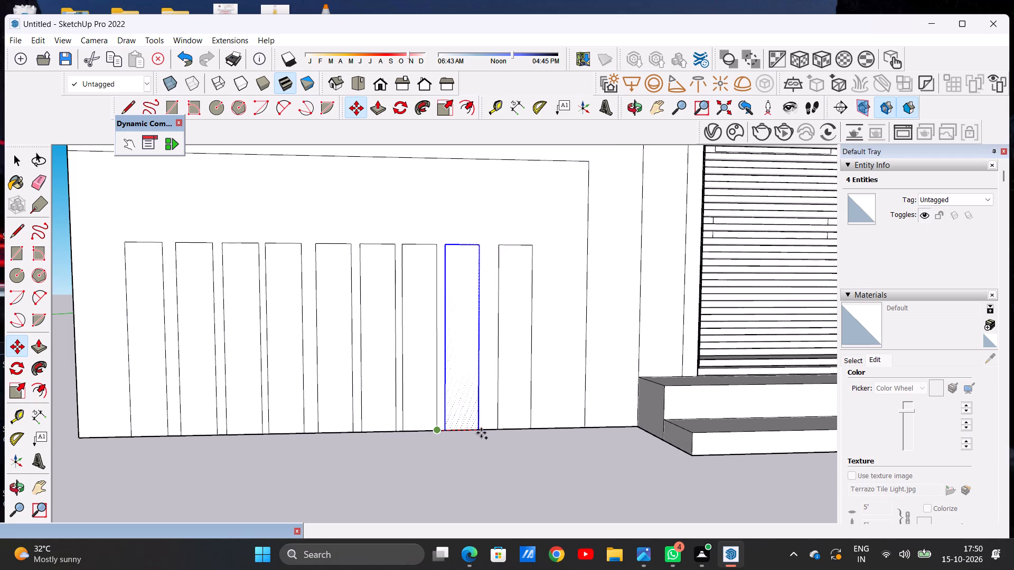
left_click(482, 433)
key("space")
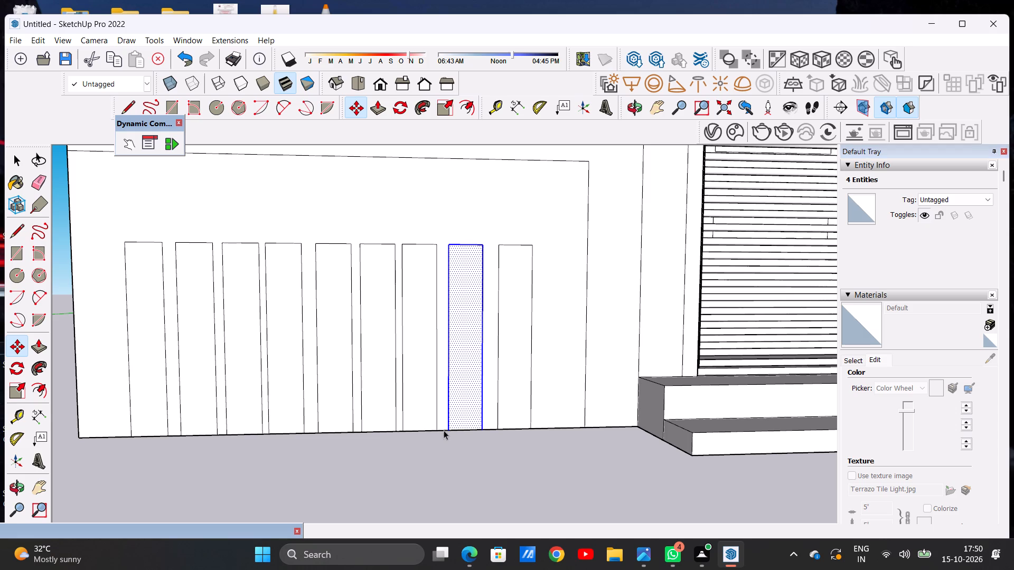
scroll(452, 407, "down", 10)
left_click(250, 398)
Push/Pull the outermost vertical rectangle outward from the boundary wall and raise the second one to the same depth.
scroll(417, 387, "up", 4)
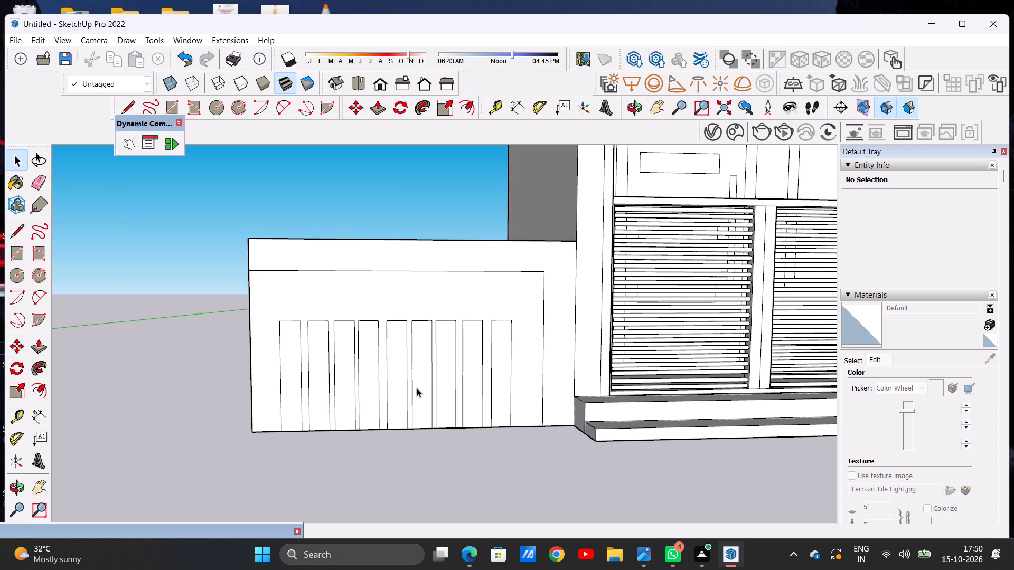
middle_click_drag(412, 391, 362, 422)
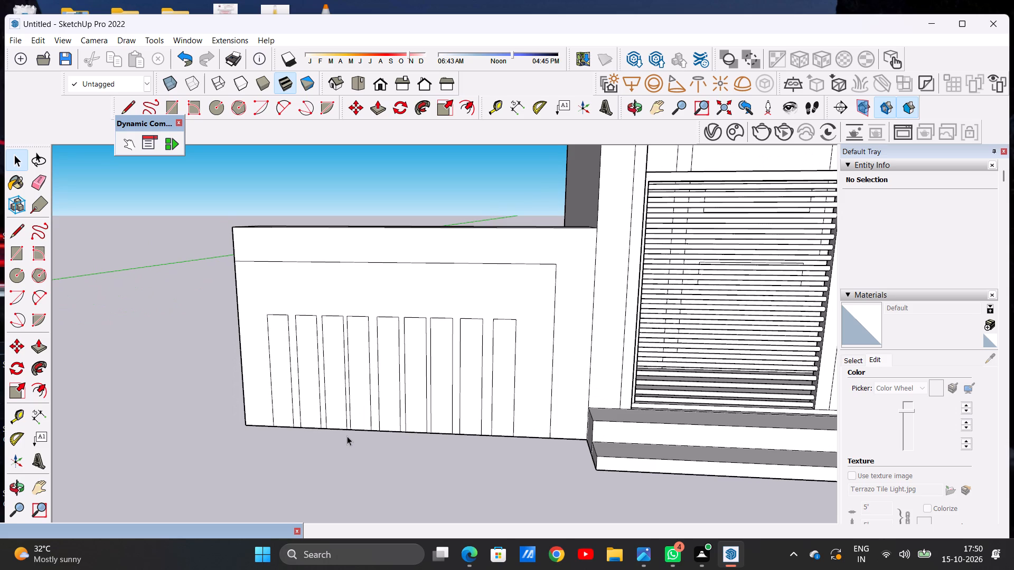
scroll(399, 402, "down", 9)
scroll(409, 387, "up", 7)
middle_click_drag(464, 389, 415, 401)
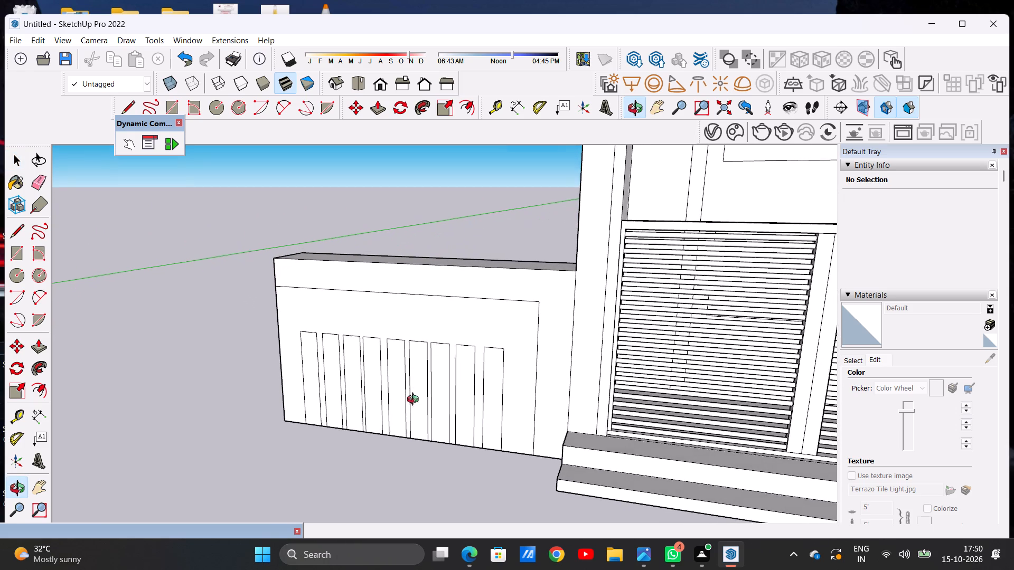
middle_click_drag(415, 401, 416, 401)
key("p")
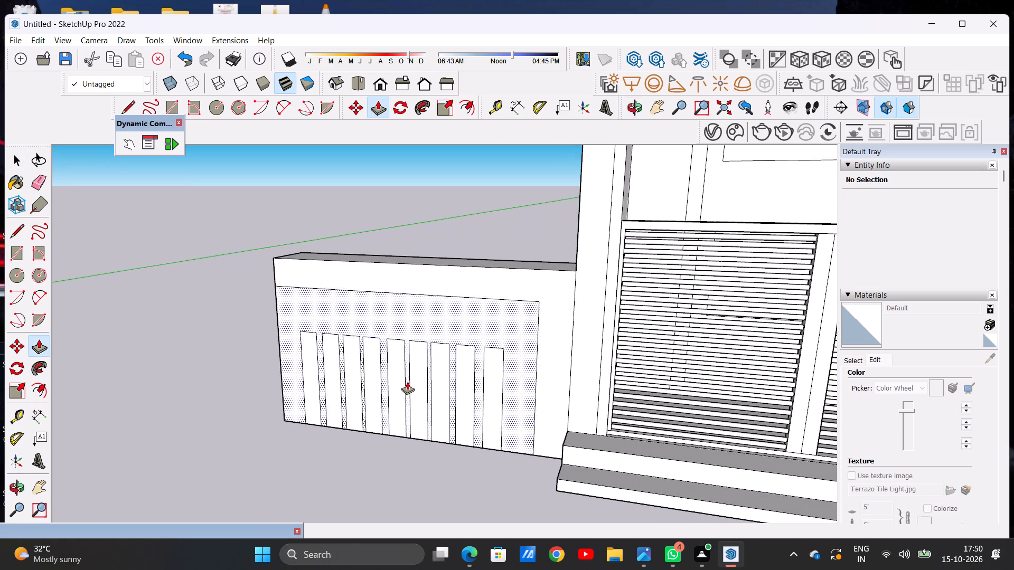
scroll(321, 348, "up", 8)
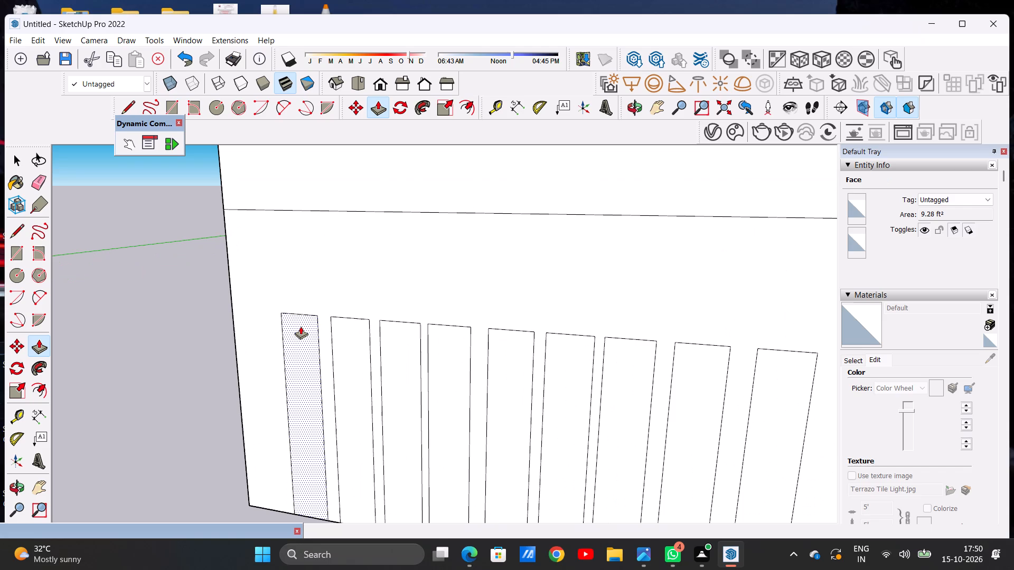
left_click(301, 326)
left_click(288, 334)
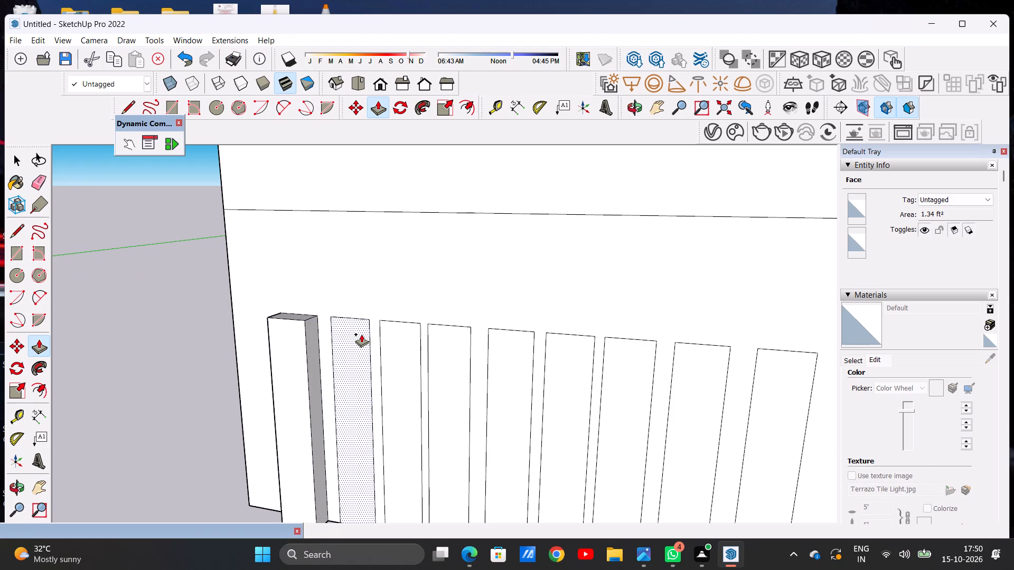
left_click(351, 334)
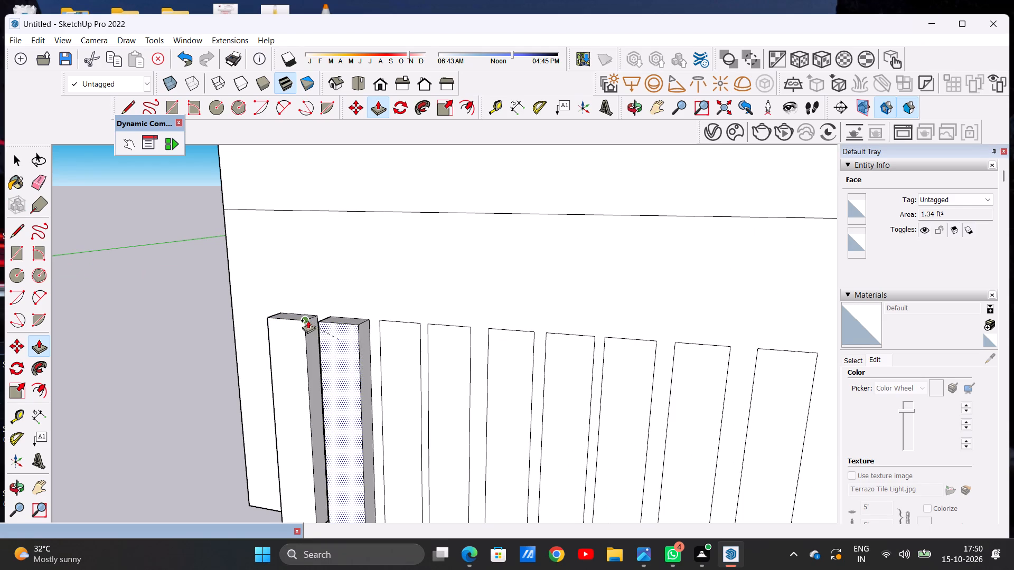
left_click(307, 320)
Push/Pull the third to sixth vertical rectangles from the wall's outer end outward to match the depth of the raised strips.
scroll(367, 326, "down", 8)
middle_click_drag(378, 319, 389, 421)
scroll(412, 338, "up", 3)
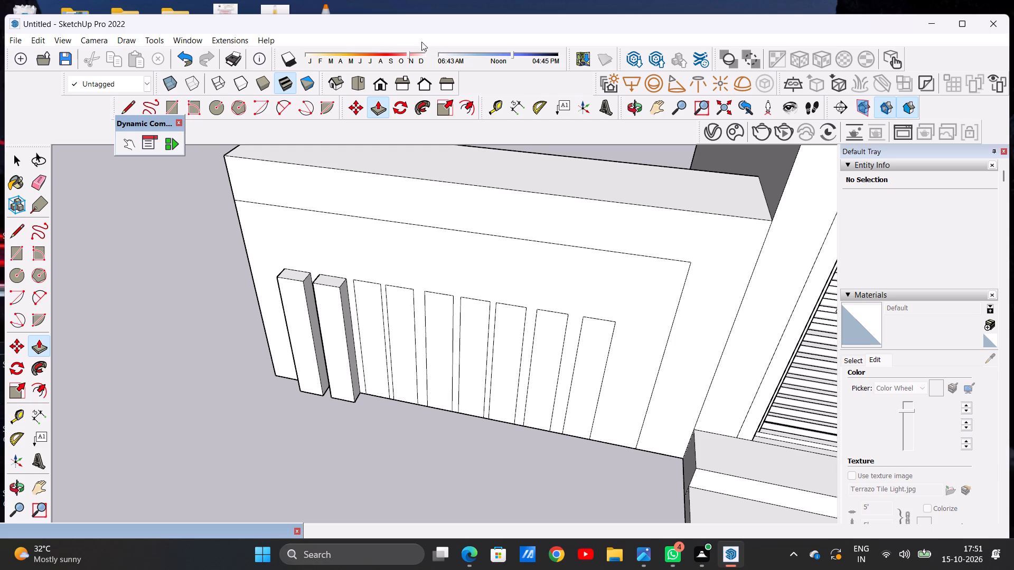
scroll(450, 44, "down", 3)
scroll(375, 328, "down", 2)
scroll(371, 312, "up", 8)
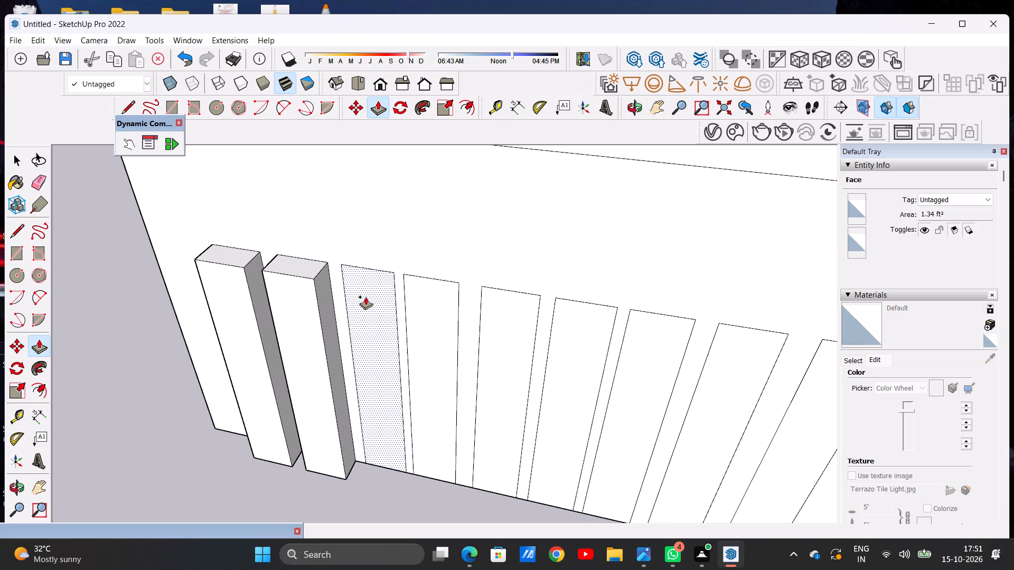
left_click(358, 273)
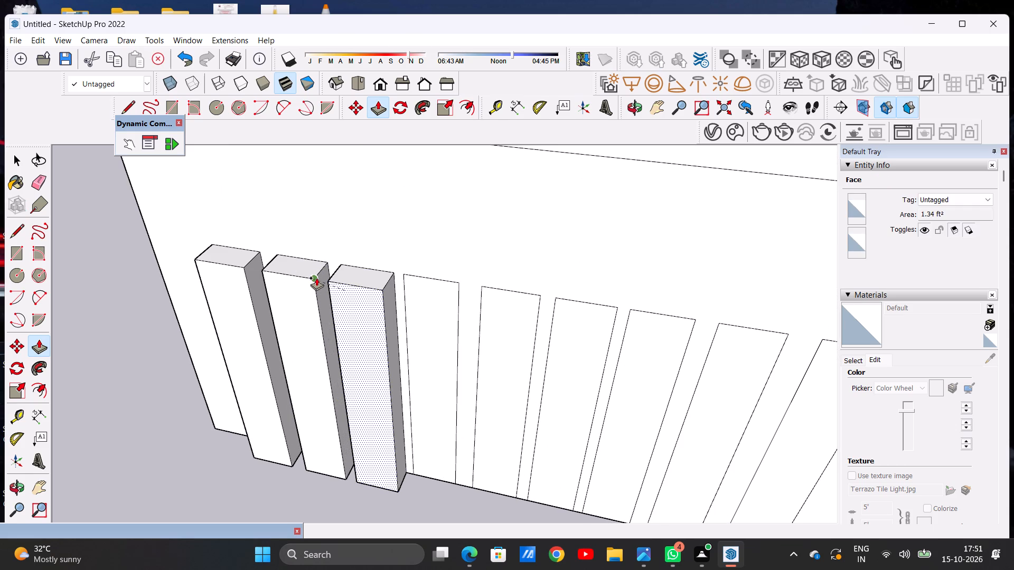
left_click(316, 278)
left_click(420, 291)
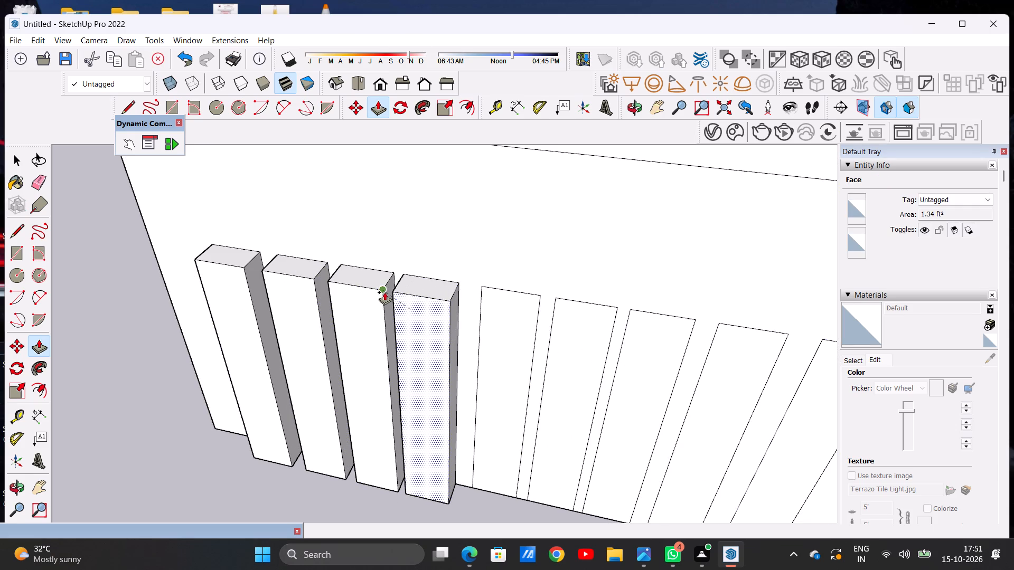
left_click(384, 292)
left_click(492, 303)
left_click(451, 303)
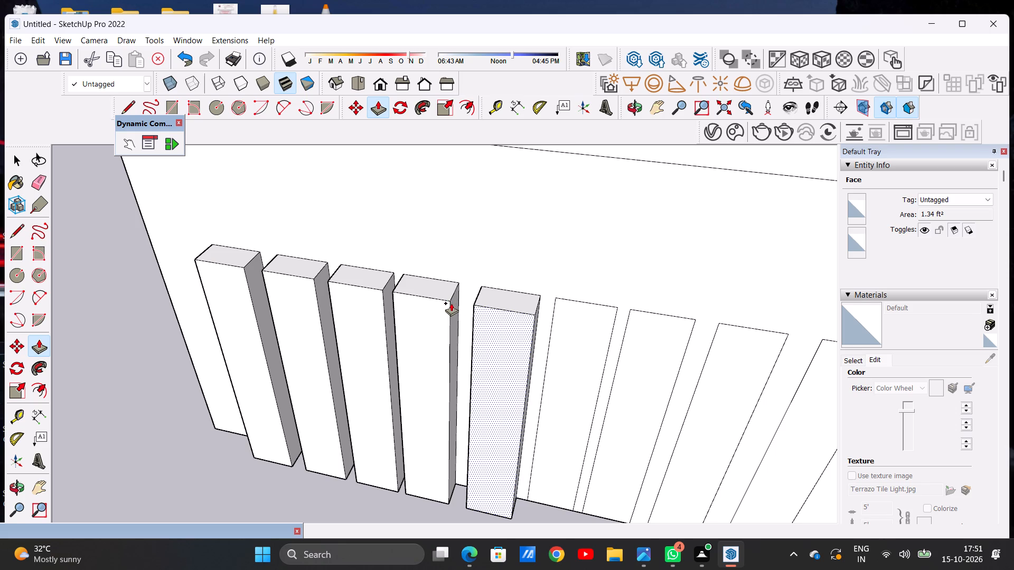
left_click(572, 314)
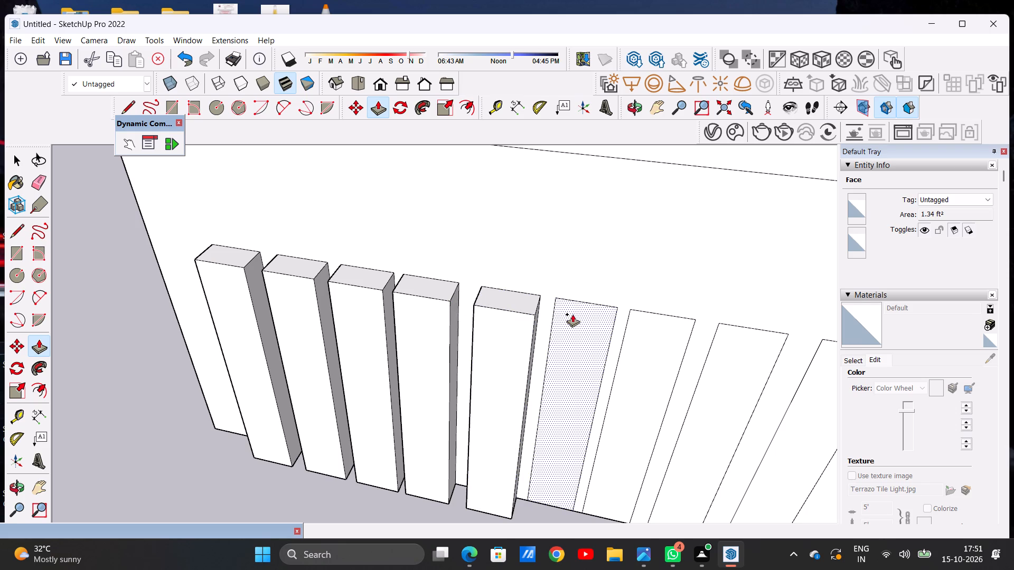
left_click(533, 320)
scroll(533, 320, "down", 7)
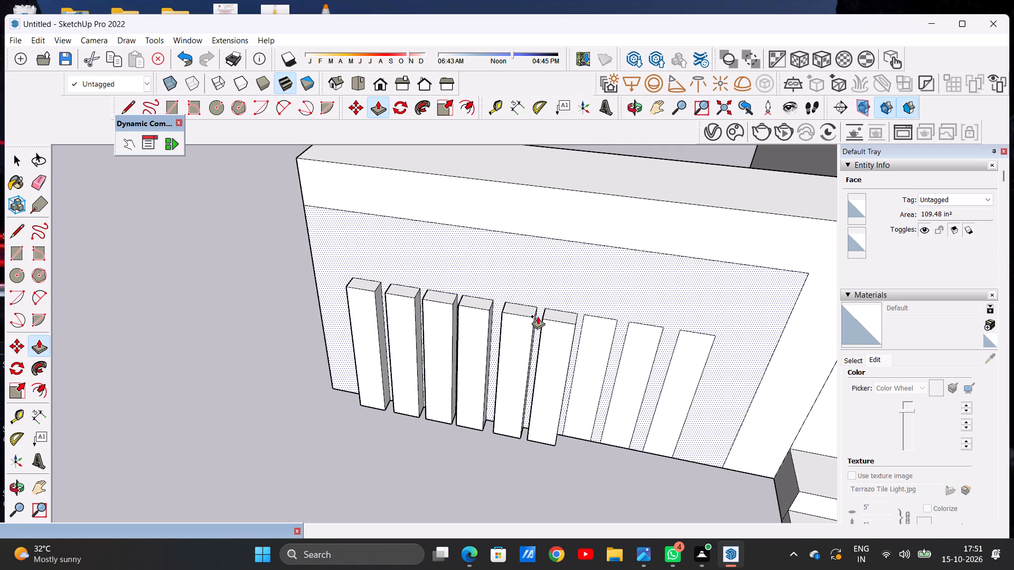
Push/Pull the seventh, eighth and ninth vertical rectangles on the boundary wall outward to match the depth of the raised strips.
scroll(568, 322, "down", 4)
scroll(603, 332, "up", 12)
left_click(568, 319)
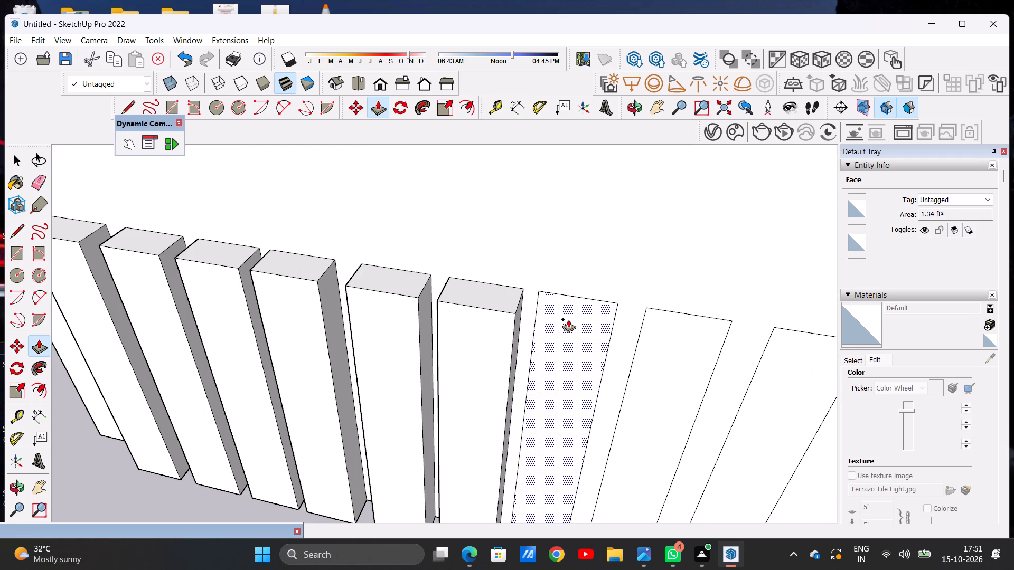
left_click(511, 316)
scroll(512, 316, "down", 14)
scroll(542, 325, "up", 8)
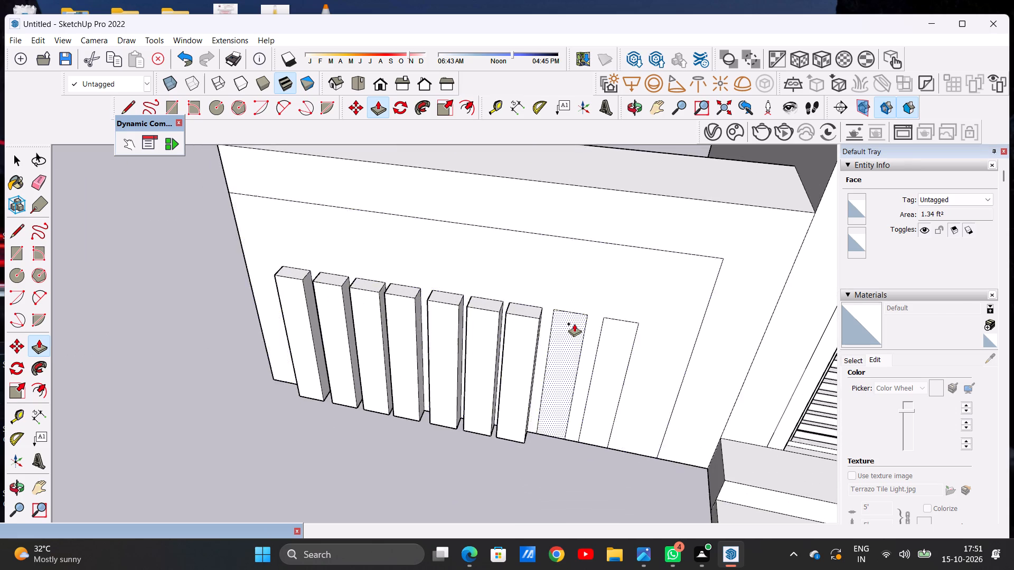
scroll(574, 324, "up", 9)
left_click(540, 304)
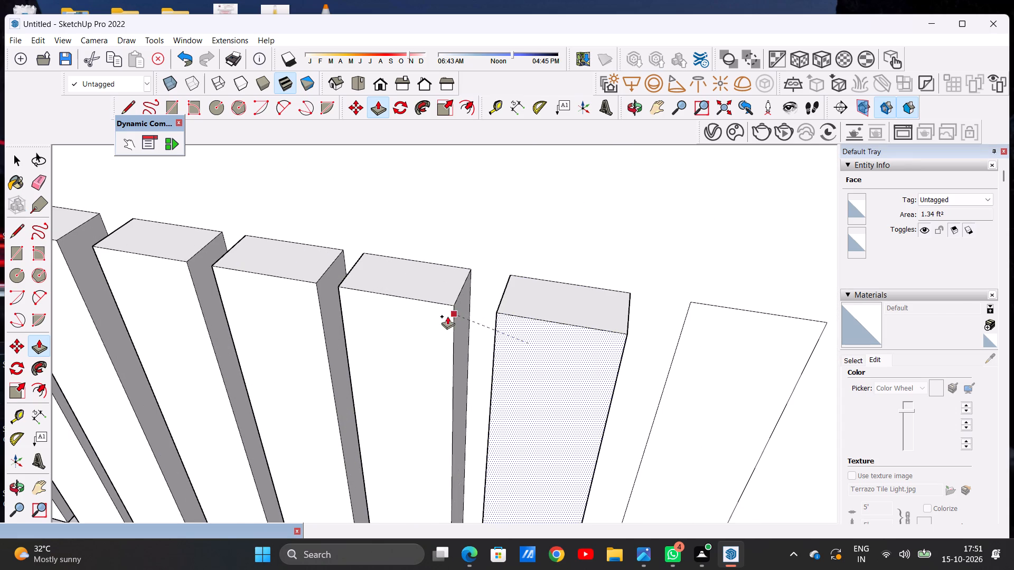
left_click(453, 310)
scroll(533, 331, "down", 5)
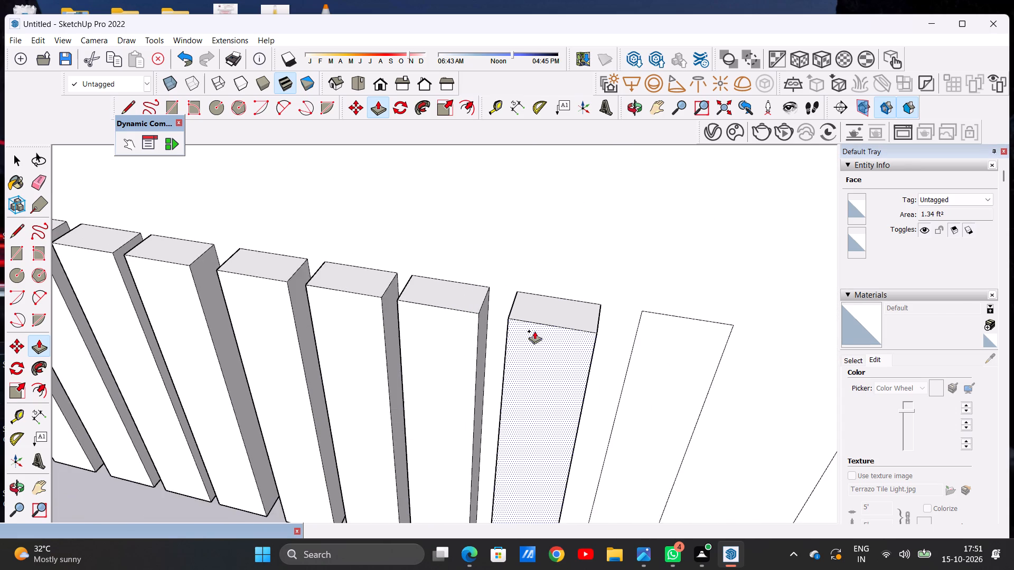
scroll(618, 337, "up", 6)
left_click(659, 316)
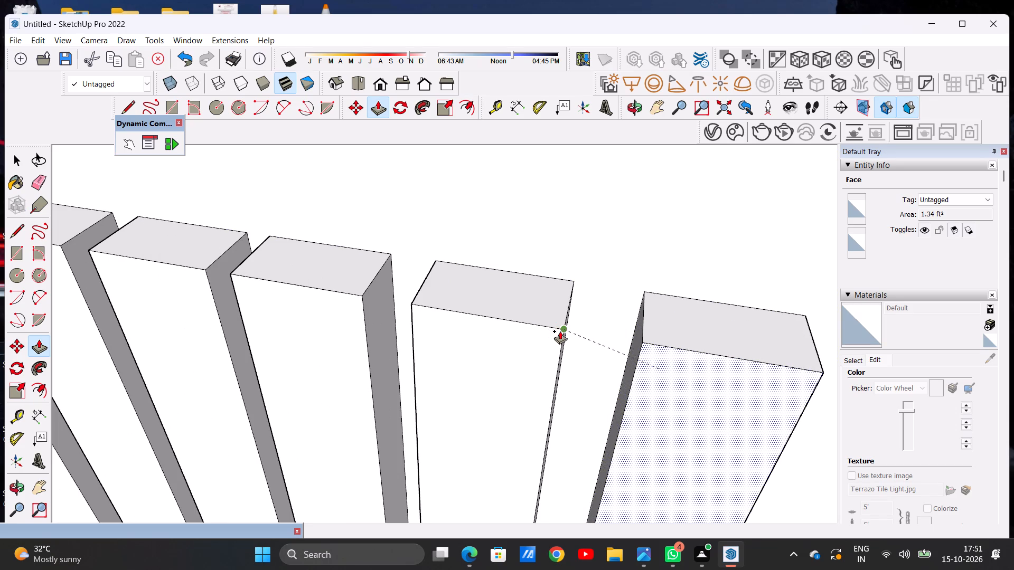
left_click(560, 331)
key("space")
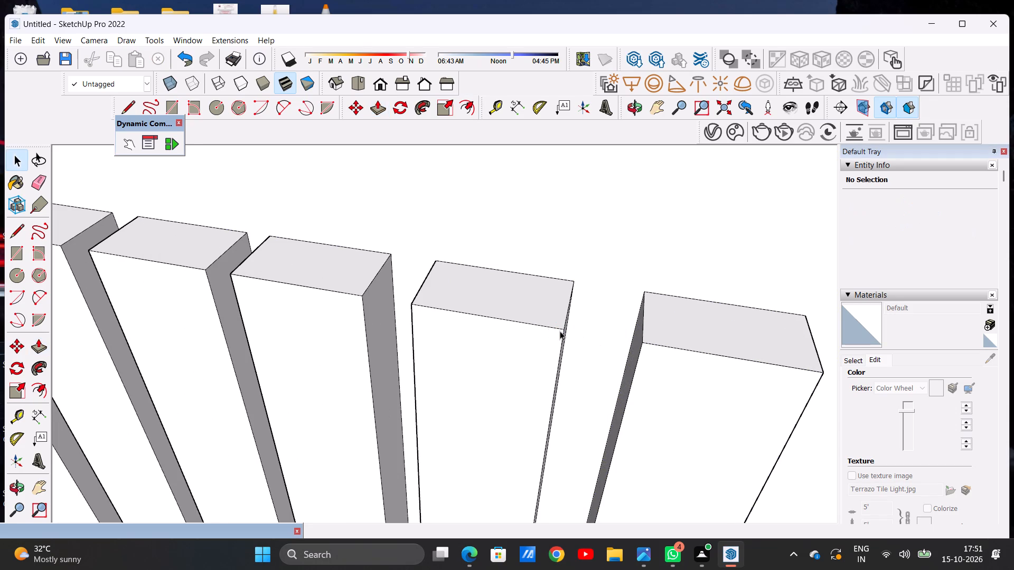
Push/Pull the L-shaped border along the top and house-side edge of the nine-strip boundary wall slightly outward.
scroll(559, 332, "down", 20)
scroll(559, 332, "down", 3)
middle_click_drag(535, 370, 569, 259)
scroll(505, 354, "up", 2)
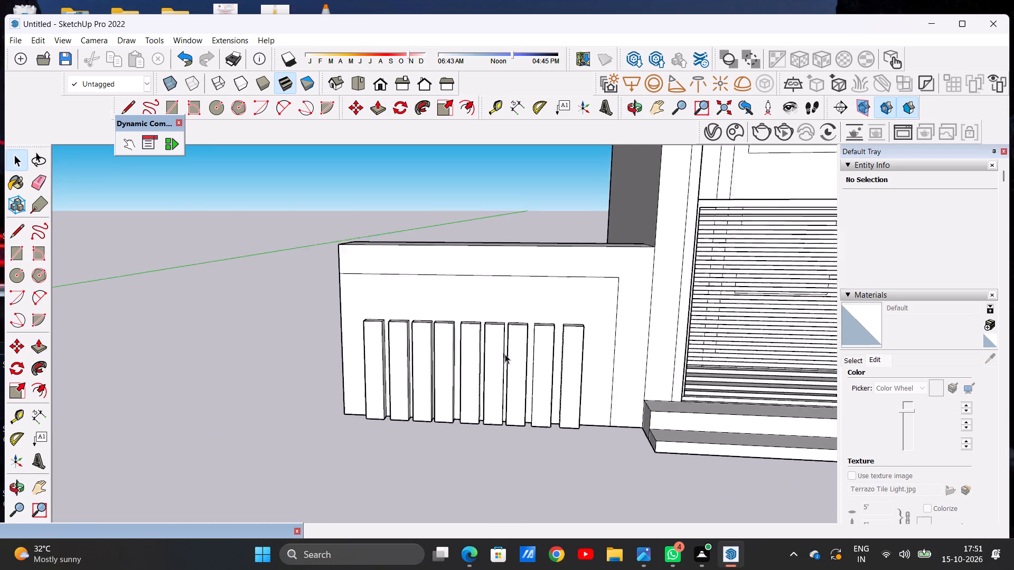
scroll(505, 354, "up", 4)
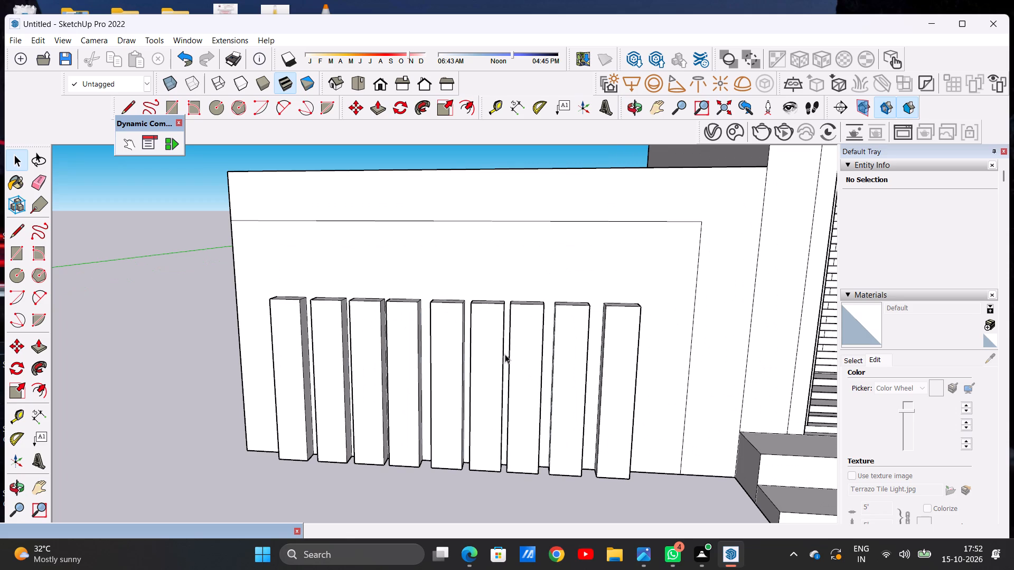
scroll(503, 354, "down", 7)
middle_click_drag(384, 325, 431, 324)
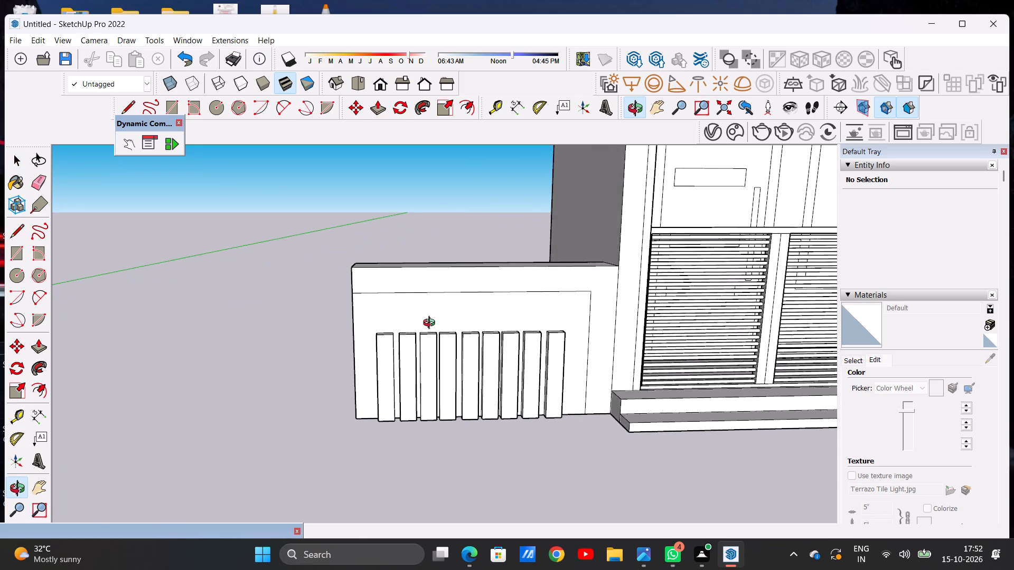
middle_click_drag(431, 324, 327, 310)
scroll(613, 291, "up", 1)
scroll(619, 291, "down", 1)
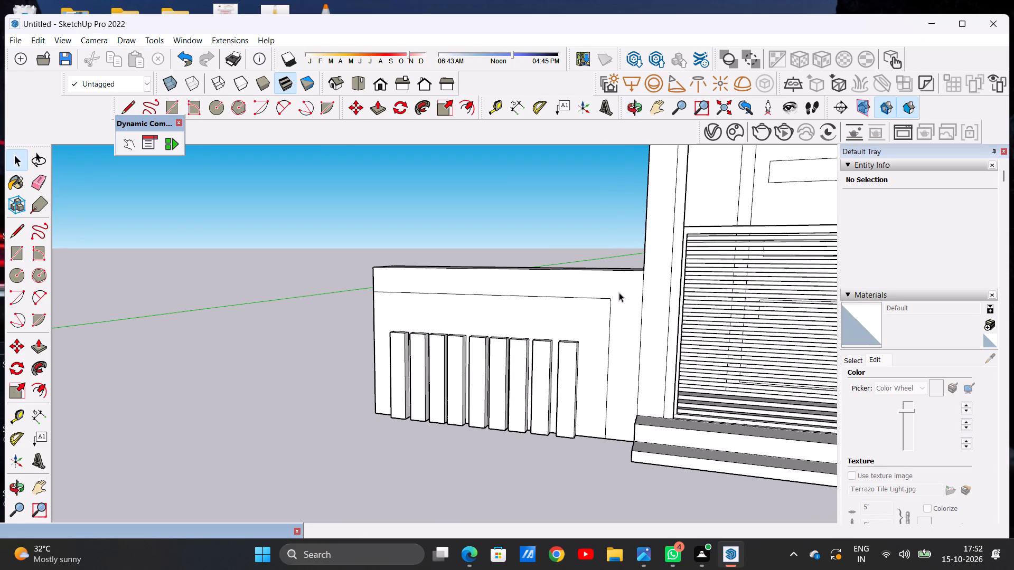
key("p")
scroll(626, 285, "up", 1)
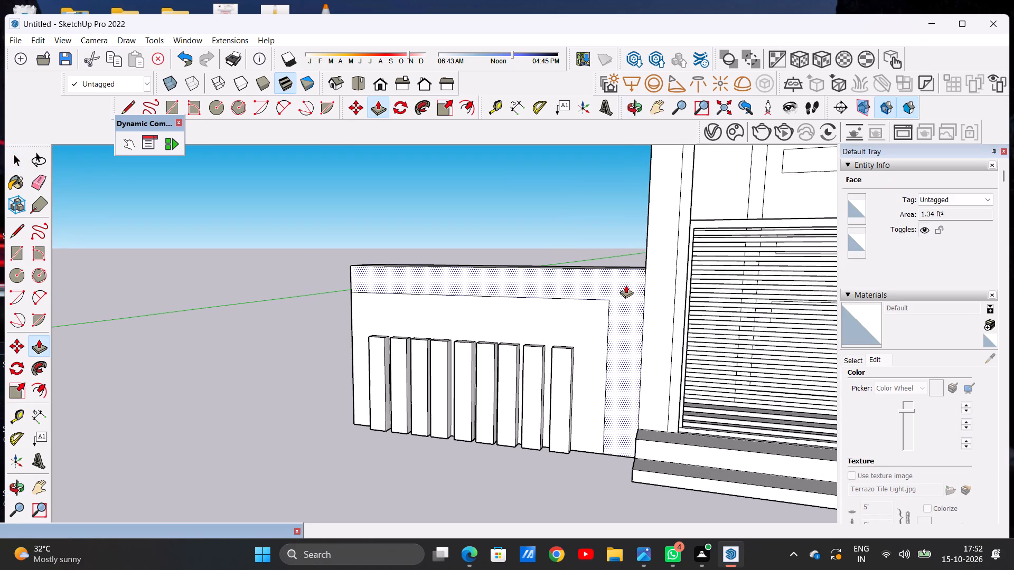
left_click(626, 285)
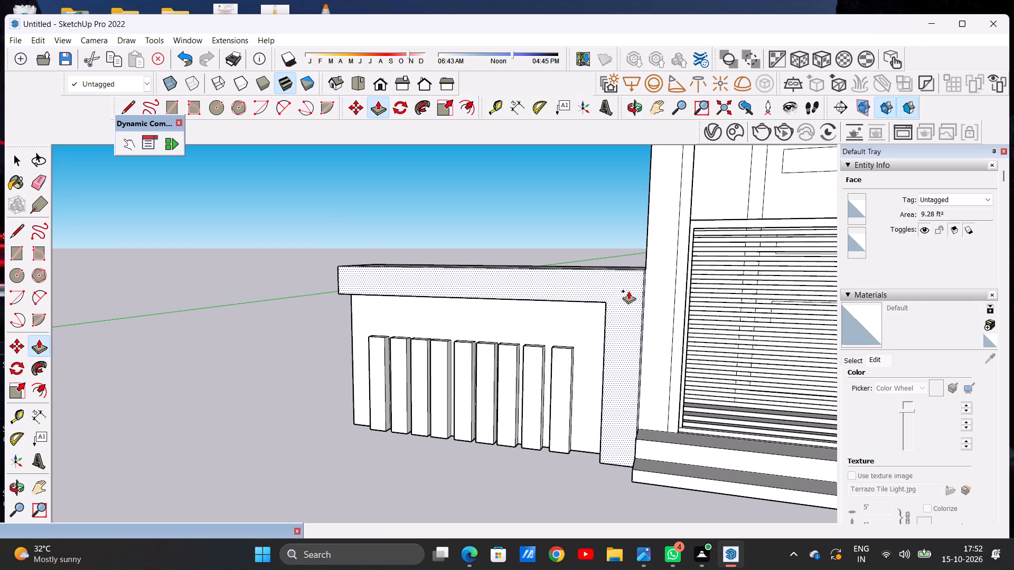
left_click(628, 291)
key("space")
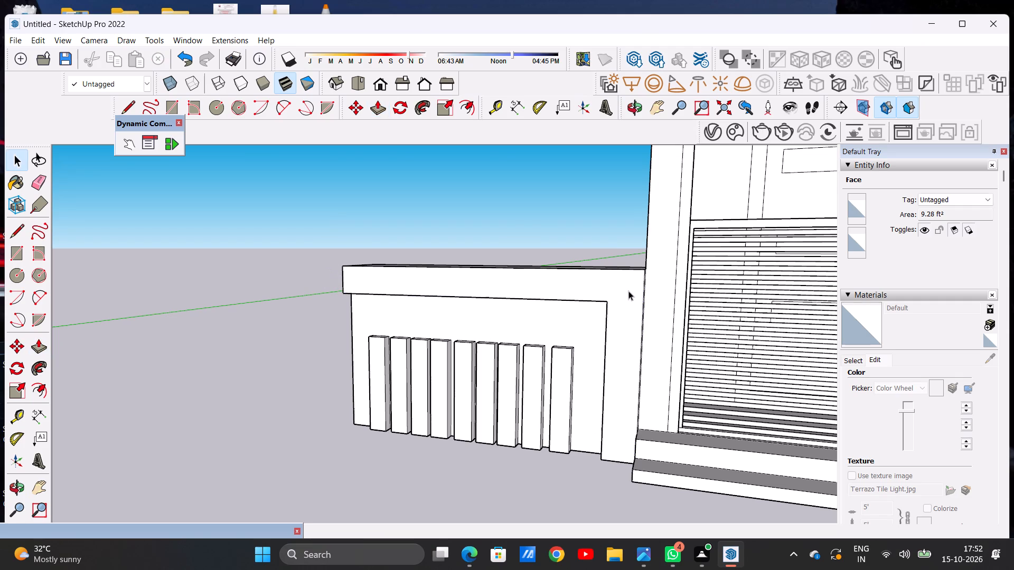
Examine the raised border and strips up close, and both boundary walls against the whole front elevation.
scroll(598, 298, "down", 7)
scroll(561, 318, "up", 1)
middle_click_drag(561, 318, 596, 254)
scroll(596, 254, "up", 9)
scroll(572, 313, "down", 1)
scroll(573, 312, "up", 3)
middle_click_drag(555, 303, 556, 307)
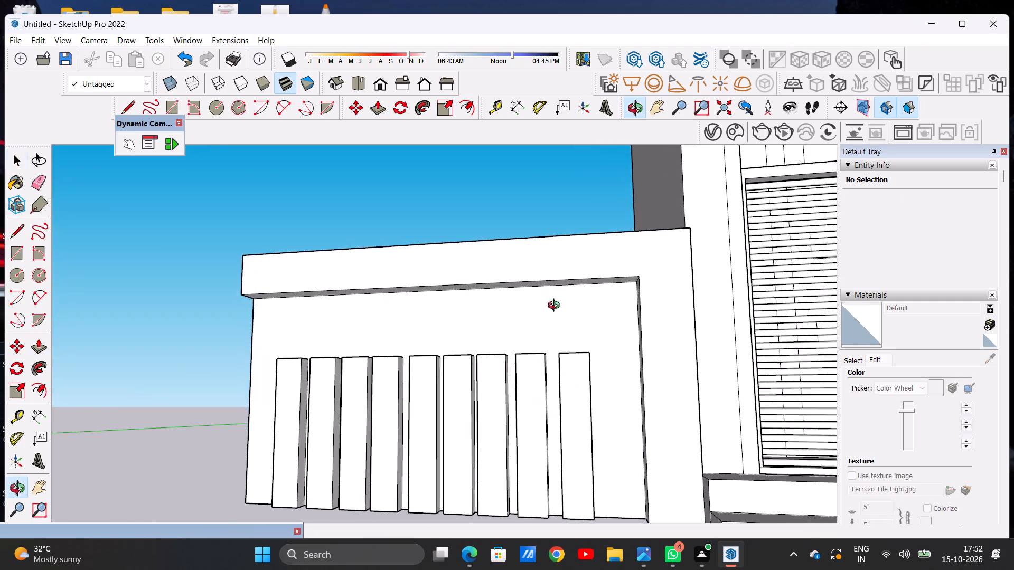
middle_click_drag(556, 307, 684, 364)
scroll(577, 343, "down", 4)
middle_click_drag(596, 353, 529, 350)
scroll(522, 356, "down", 2)
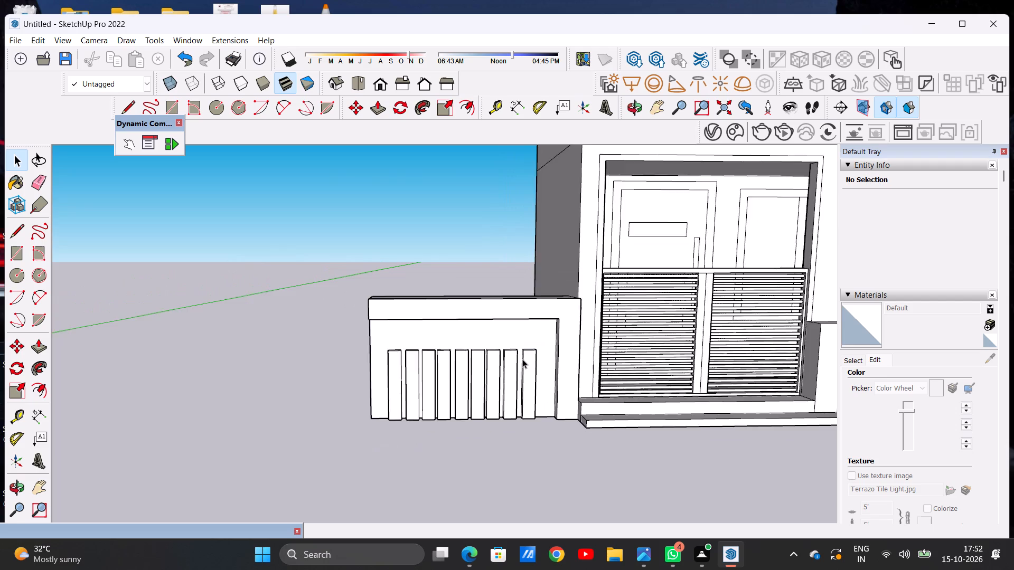
scroll(522, 359, "down", 8)
middle_click_drag(611, 372, 567, 376)
scroll(497, 364, "down", 10)
middle_click_drag(551, 380, 555, 415)
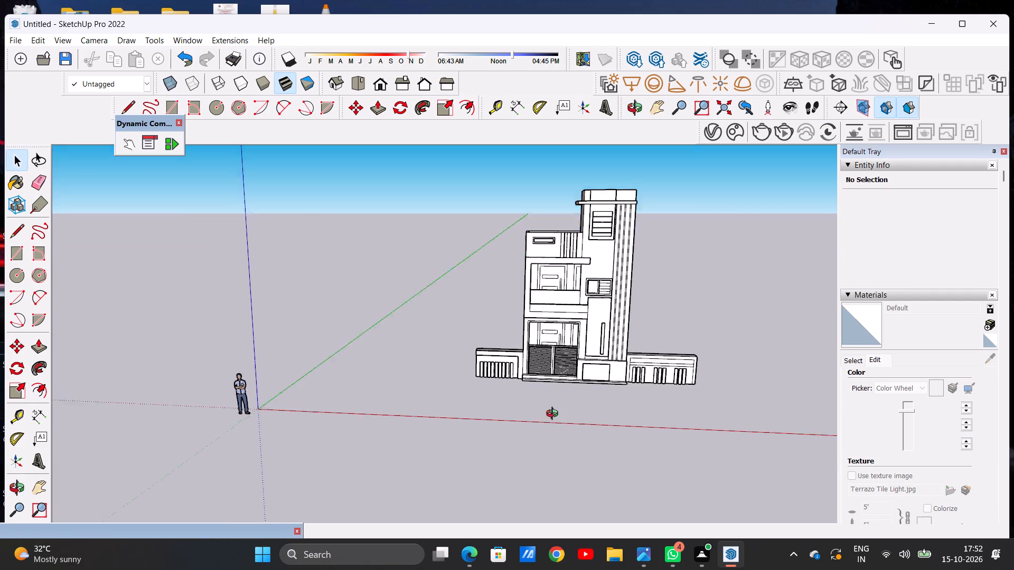
middle_click_drag(555, 415, 556, 454)
scroll(559, 395, "up", 7)
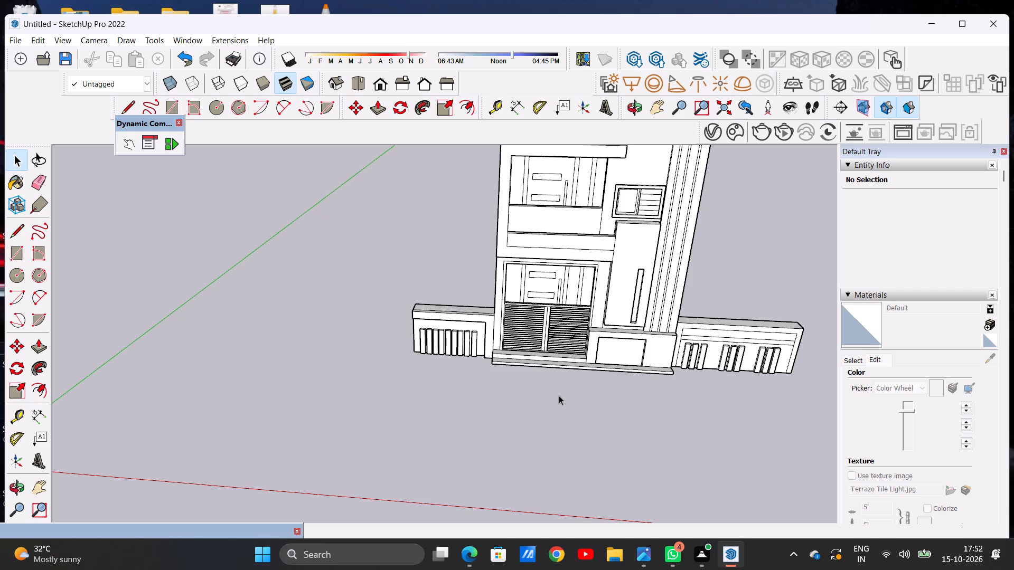
scroll(542, 375, "down", 2)
scroll(575, 376, "up", 5)
middle_click_drag(581, 381, 590, 425)
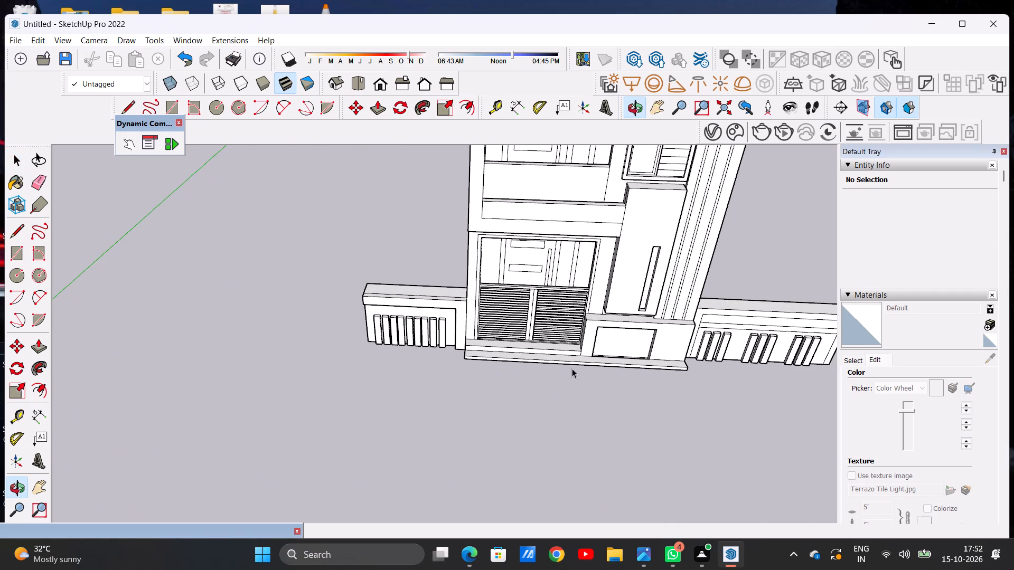
scroll(502, 355, "down", 5)
scroll(593, 357, "up", 6)
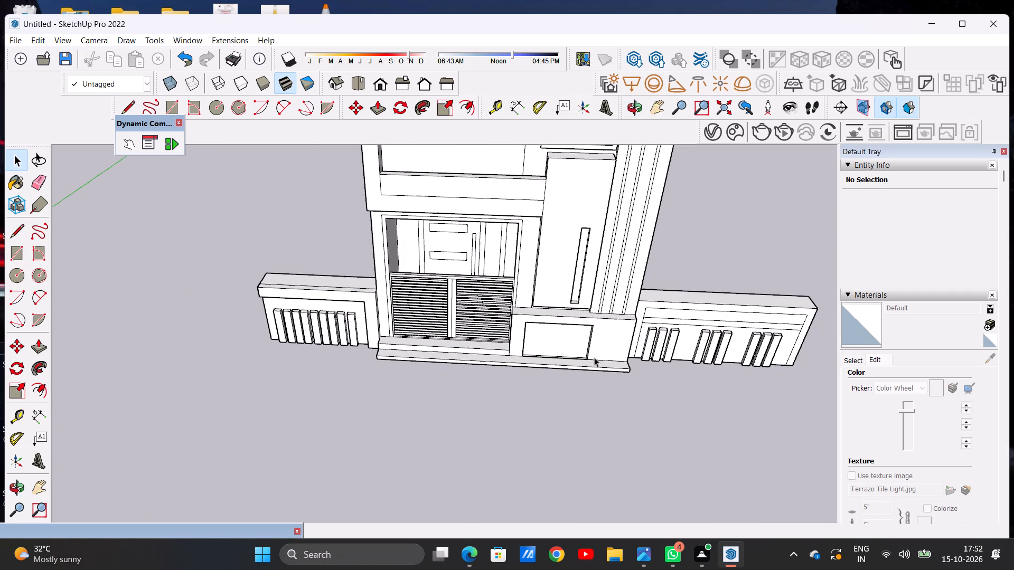
scroll(537, 350, "down", 4)
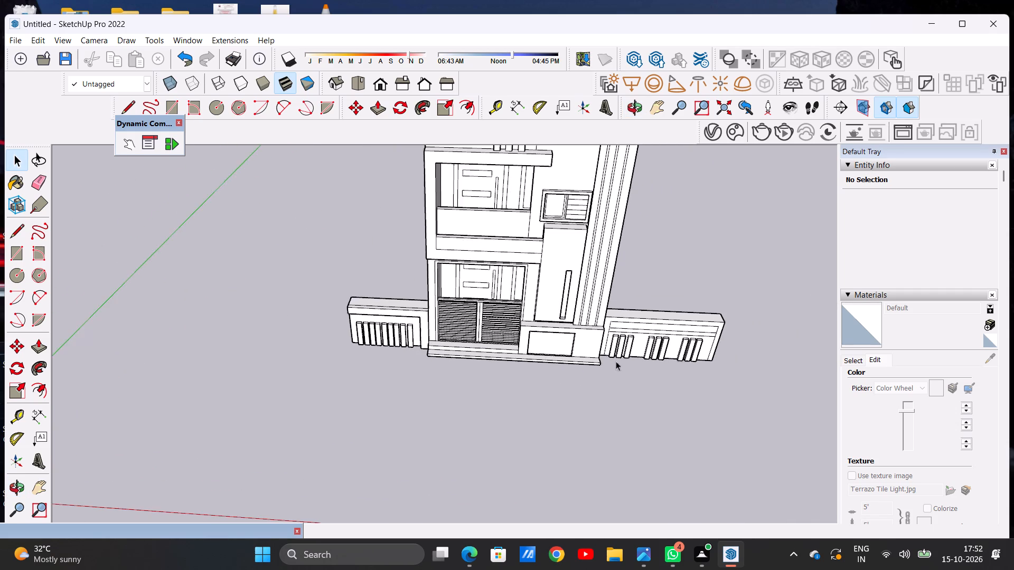
scroll(635, 363, "up", 7)
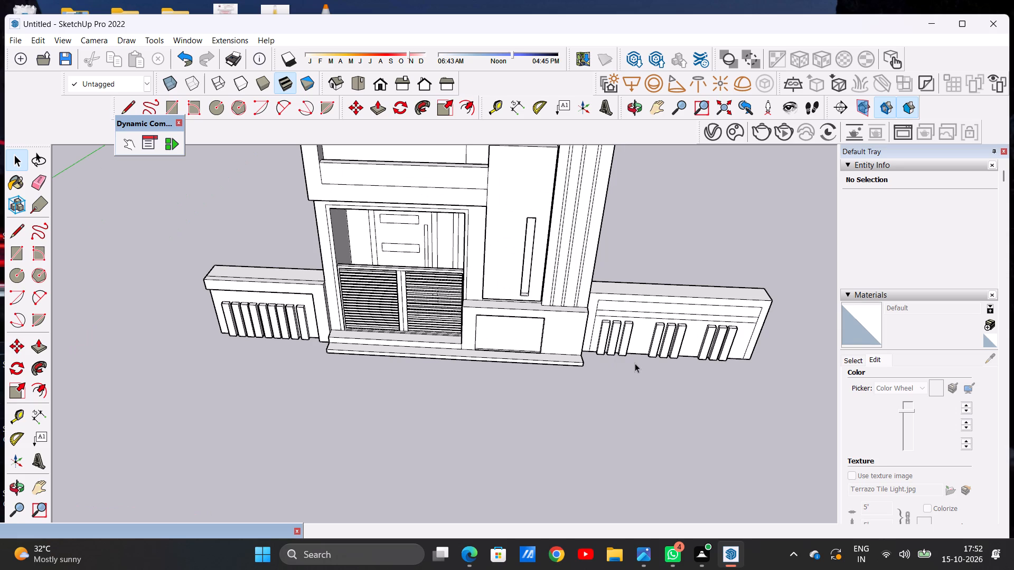
Draw a ground line along the red axis from the entrance step's front corner past the outer end of the wall with grouped strips.
scroll(630, 363, "up", 5)
middle_click_drag(598, 364, 437, 389)
scroll(569, 353, "down", 4)
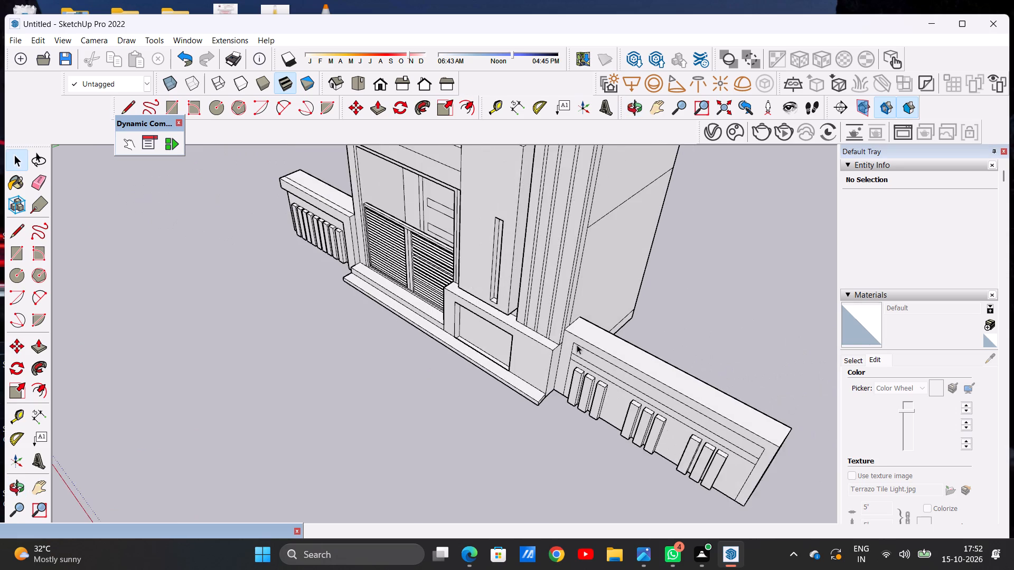
scroll(577, 345, "down", 7)
scroll(586, 411, "up", 7)
scroll(533, 367, "up", 6)
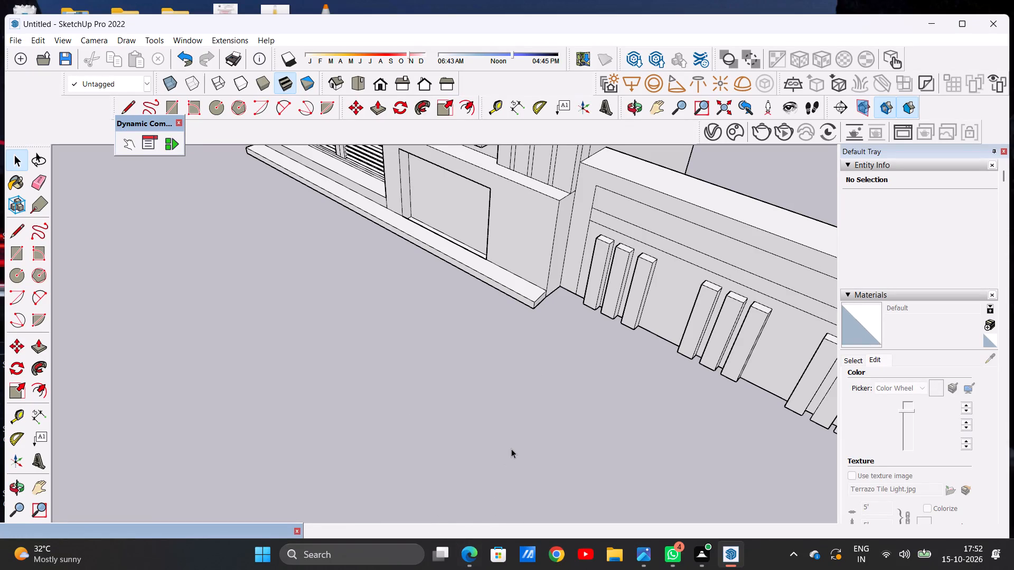
scroll(611, 353, "down", 8)
scroll(622, 346, "up", 11)
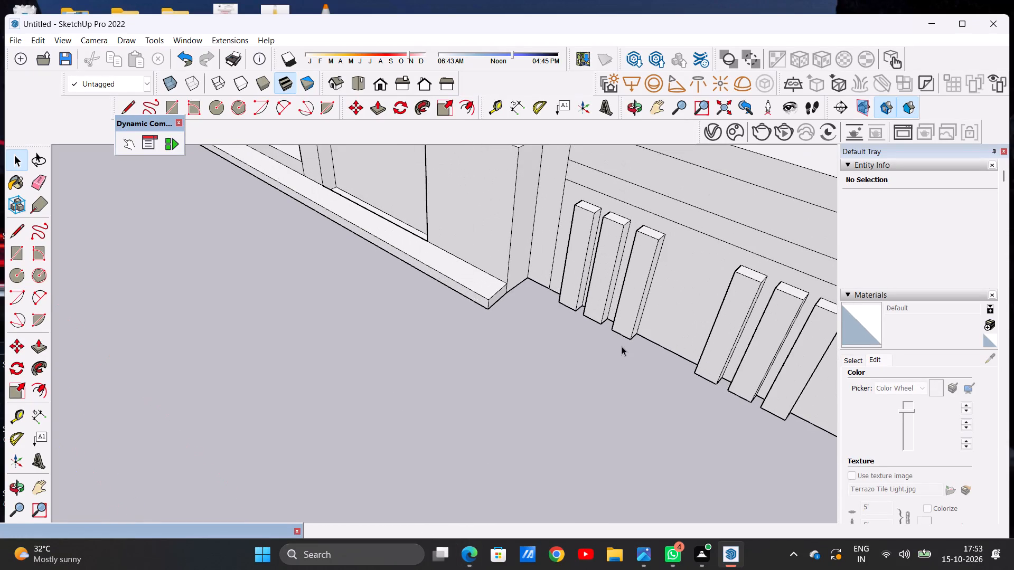
key("l")
scroll(512, 330, "up", 12)
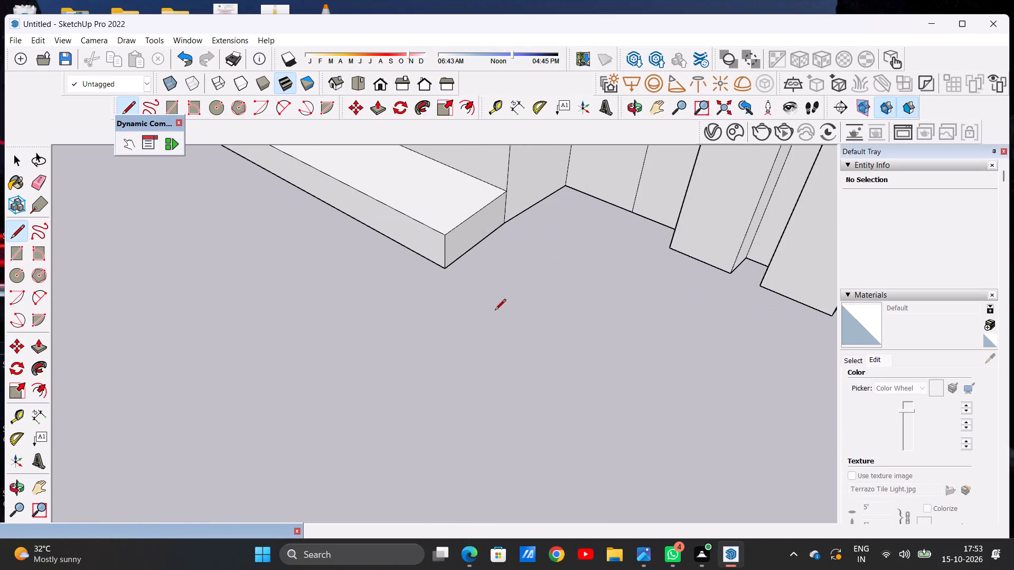
left_click(444, 270)
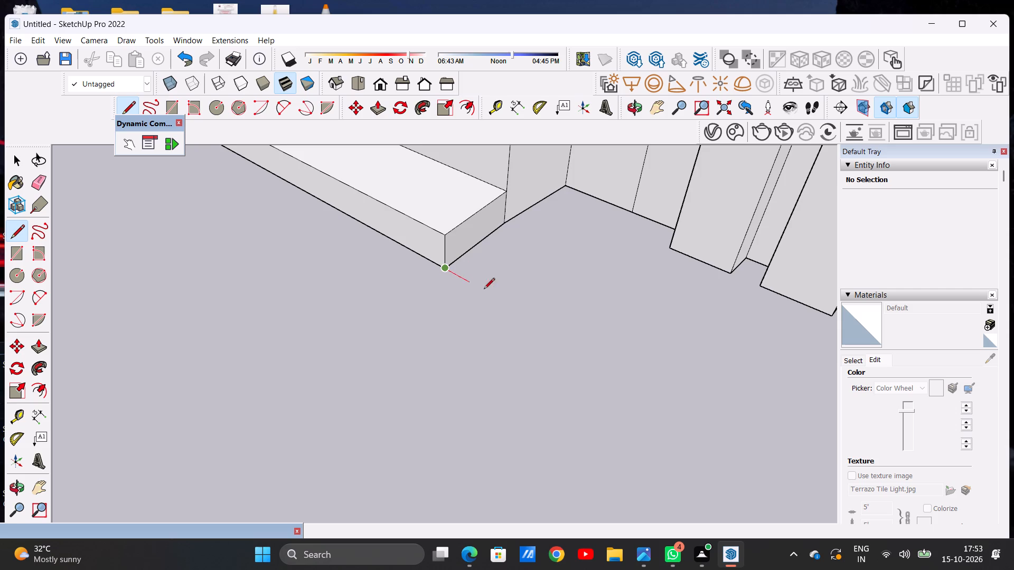
scroll(554, 311, "down", 20)
scroll(555, 342, "down", 5)
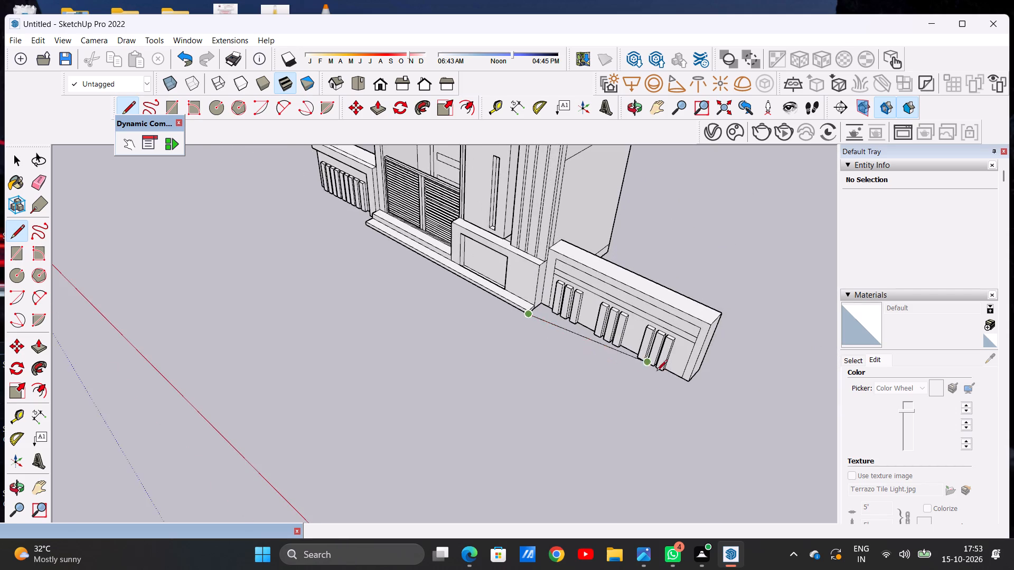
scroll(664, 381, "up", 5)
scroll(664, 382, "down", 1)
scroll(664, 382, "up", 11)
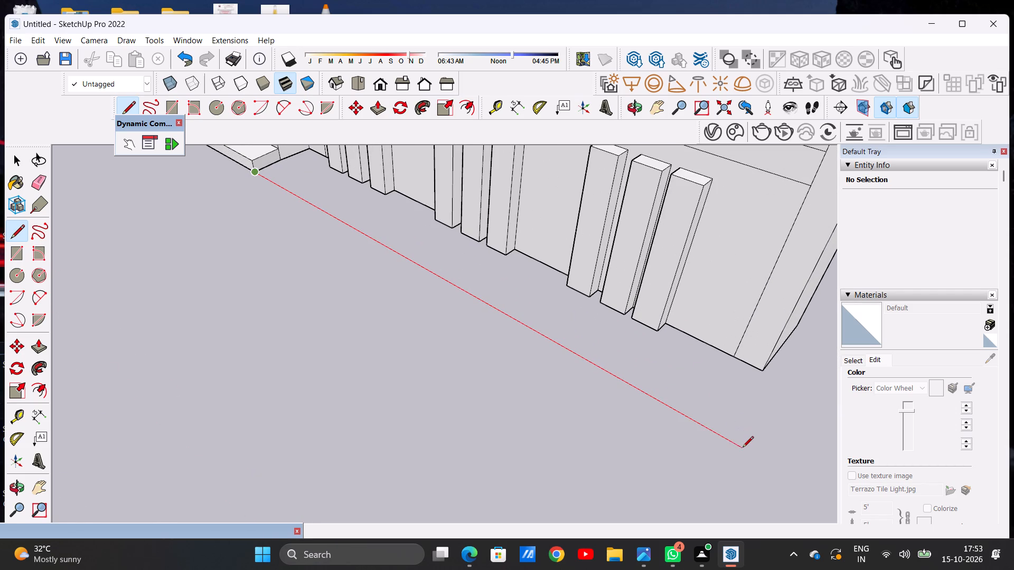
left_click(743, 448)
key("space")
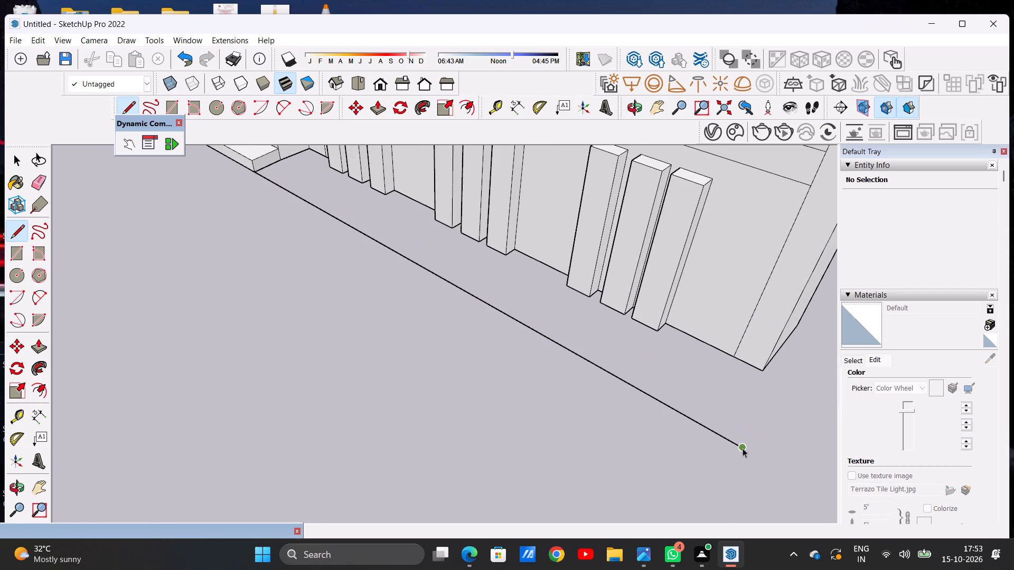
Close the ground strip with a line from the wall's outer bottom corner to the long line, and erase the overshooting end.
key("l")
left_click(762, 370)
left_click(717, 435)
key("space")
type("E")
left_click_drag(736, 444, 717, 458)
Draw a ground line along the red axis from the entrance step's front corner past the outer end of the nine-strip boundary wall.
scroll(705, 486, "down", 20)
scroll(705, 486, "down", 2)
middle_click_drag(447, 423, 642, 385)
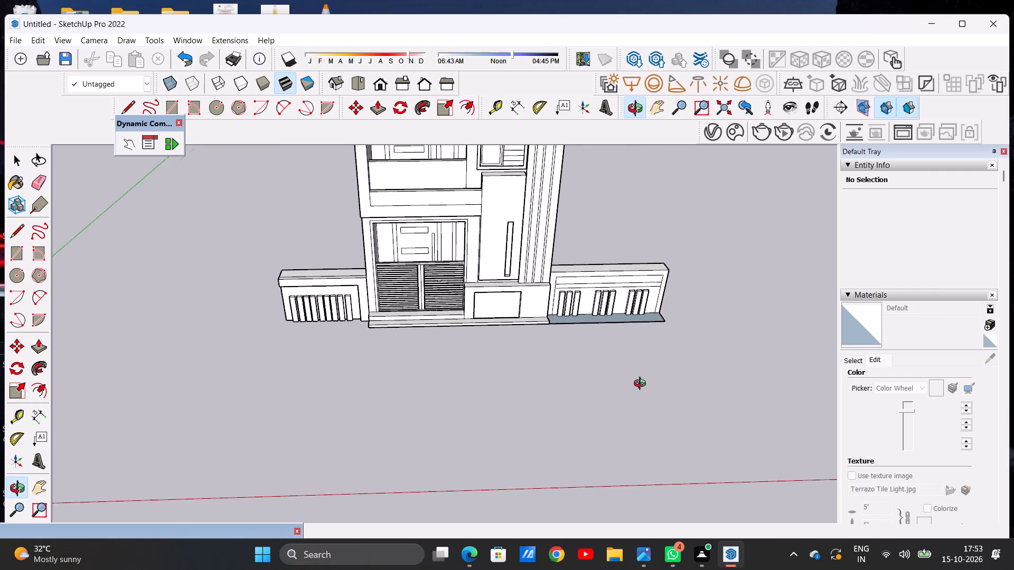
middle_click_drag(642, 385, 643, 385)
scroll(633, 401, "down", 5)
scroll(428, 366, "up", 8)
middle_click_drag(303, 337, 472, 348)
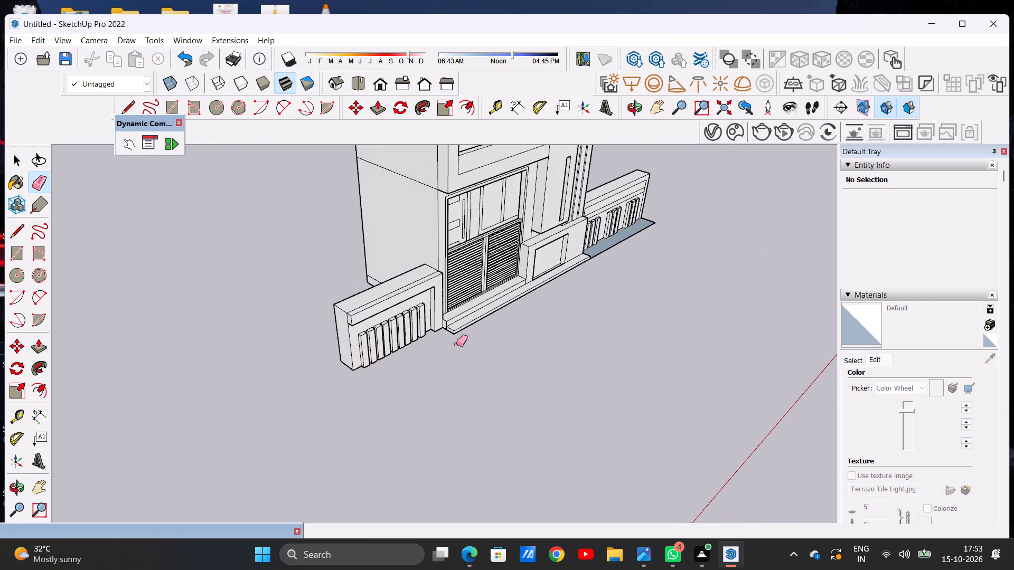
scroll(455, 344, "up", 11)
key("space")
type("L")
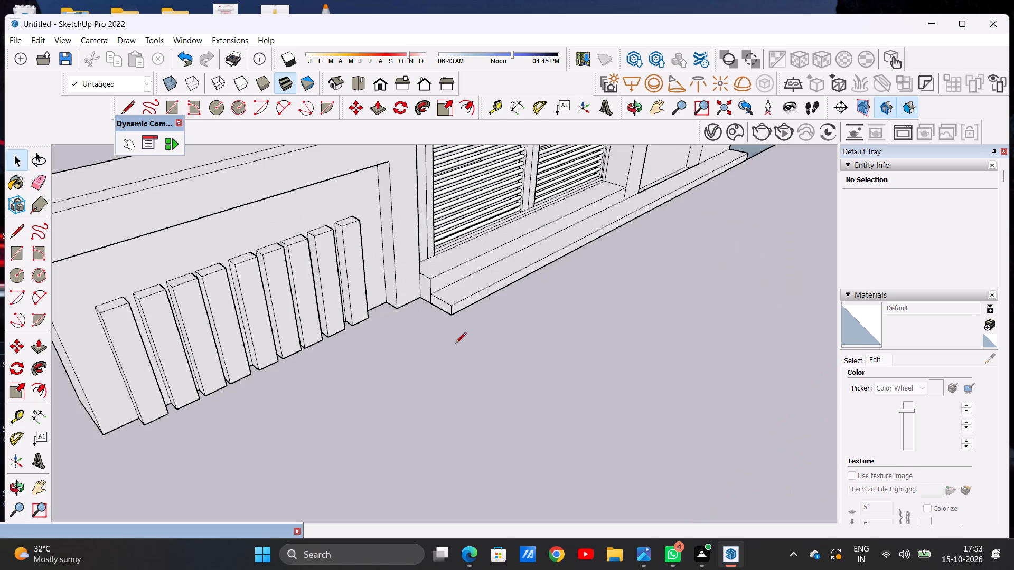
scroll(450, 329, "up", 10)
left_click(456, 294)
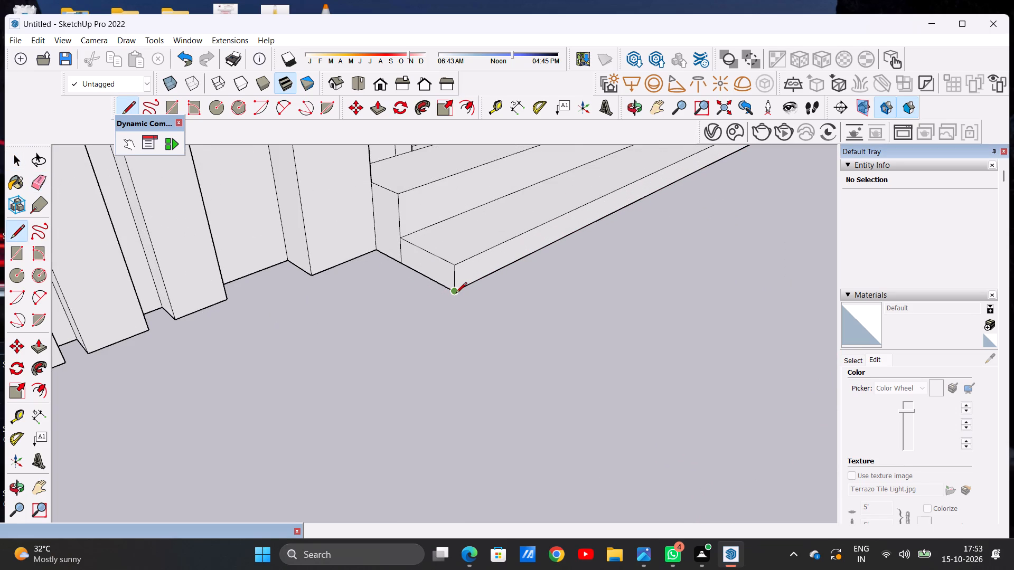
scroll(401, 310, "down", 13)
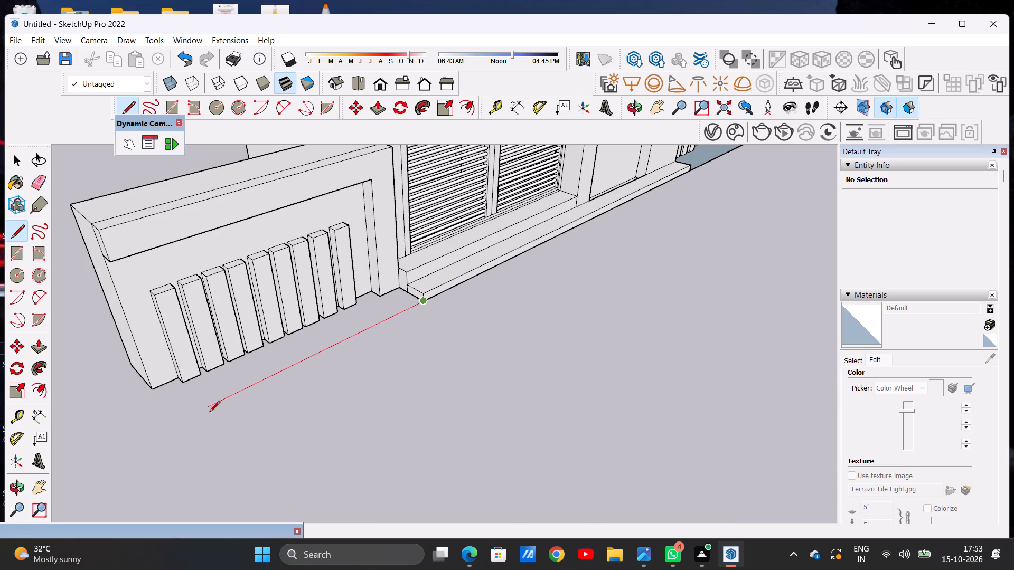
left_click(153, 425)
key("space")
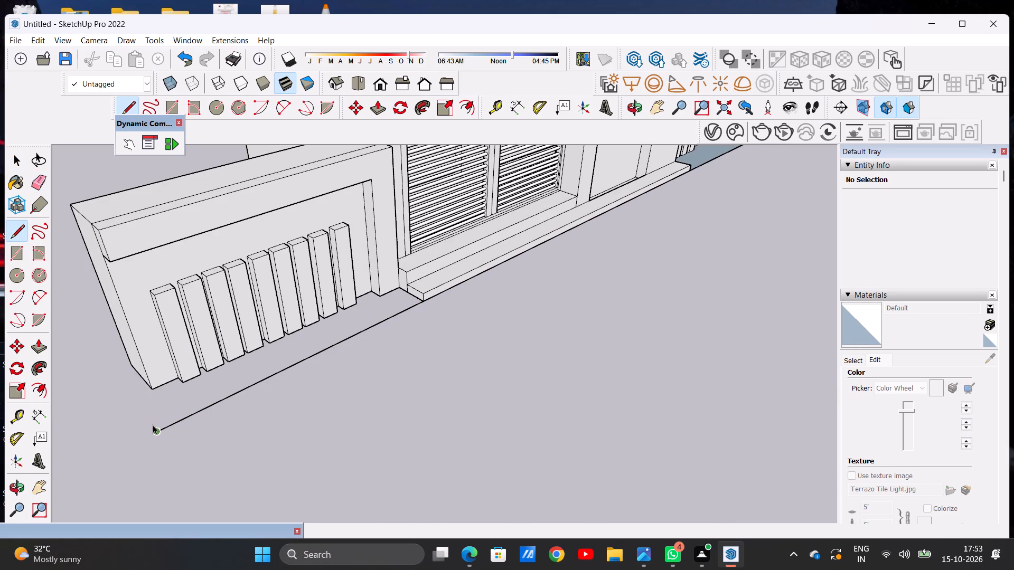
Close this ground strip with a green-axis line from the nine-strip wall's outer bottom corner to the long line, and erase the overshooting end.
type("L")
scroll(153, 394, "up", 13)
left_click(144, 381)
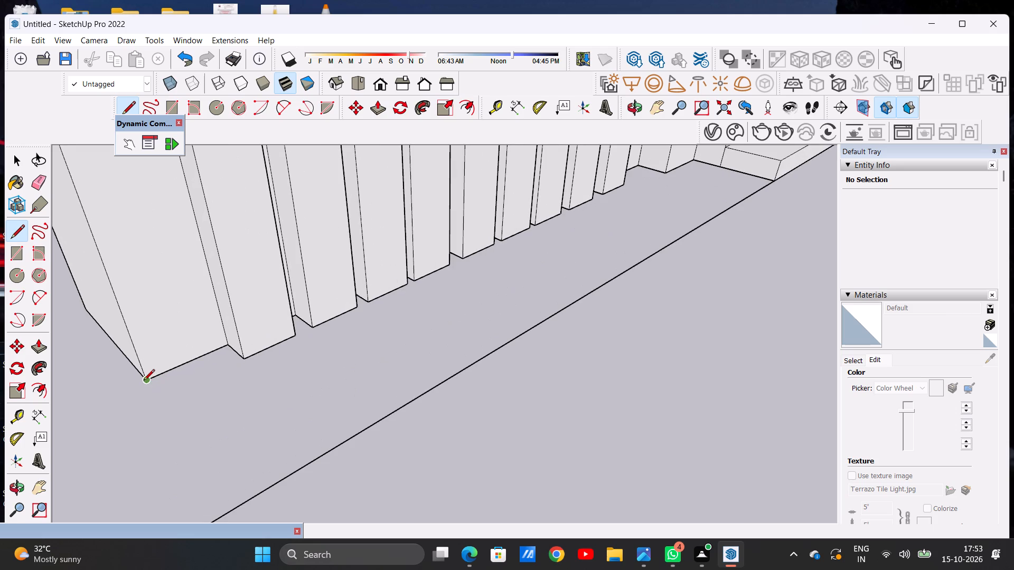
left_click(248, 498)
key("space")
key("e")
left_click_drag(227, 502, 232, 511)
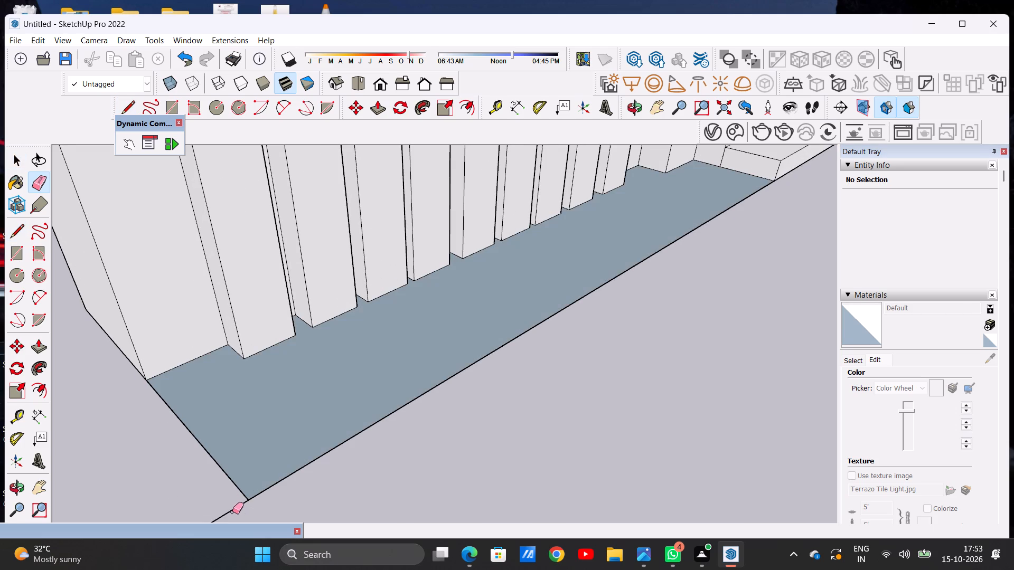
left_click_drag(232, 511, 238, 517)
key("space")
Examine the whole front elevation with both boundary walls and their ground strips, from the front, above and at an angle.
scroll(347, 413, "down", 20)
scroll(347, 413, "down", 2)
middle_click_drag(541, 373, 539, 373)
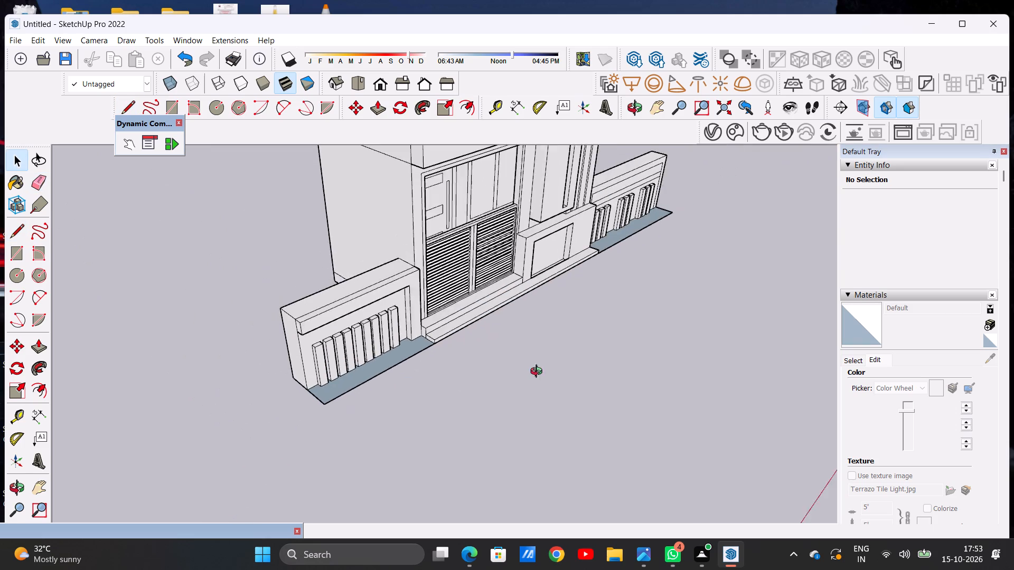
middle_click_drag(539, 373, 378, 340)
scroll(589, 395, "down", 8)
scroll(593, 372, "up", 4)
middle_click_drag(589, 370, 527, 377)
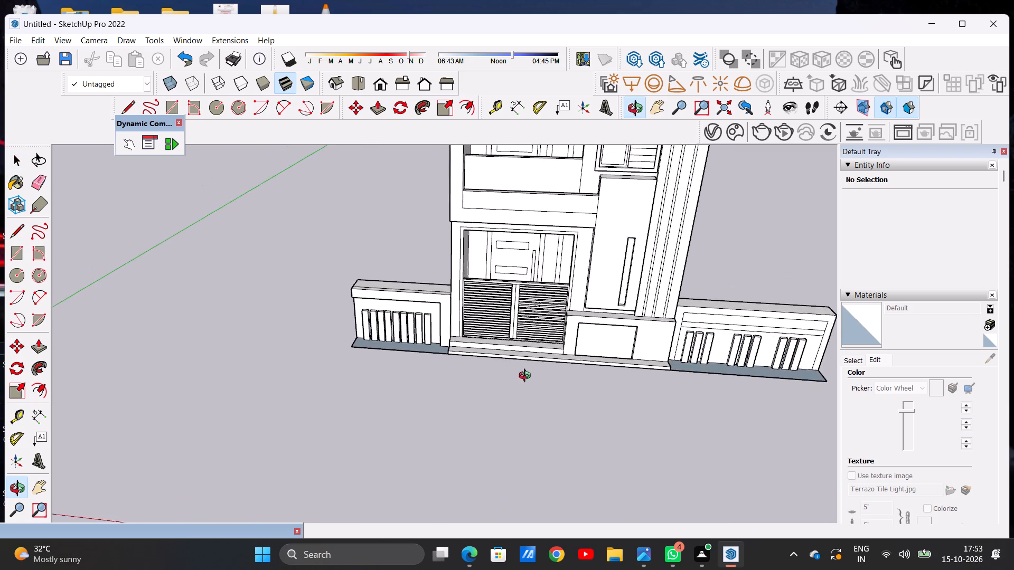
middle_click_drag(527, 377, 525, 377)
scroll(525, 377, "up", 1)
scroll(525, 389, "down", 14)
scroll(558, 324, "up", 7)
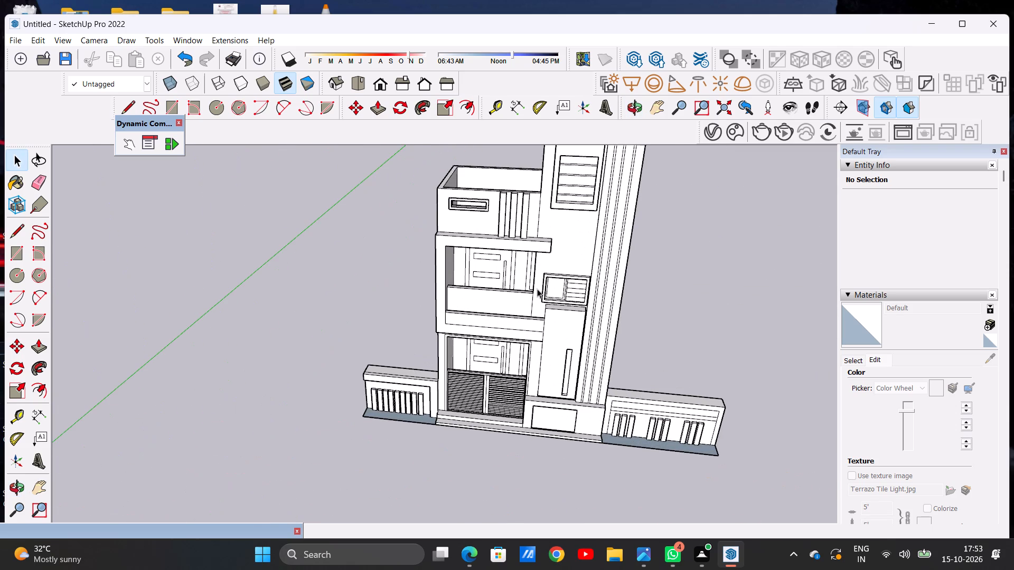
left_click(381, 80)
scroll(604, 320, "down", 5)
scroll(512, 281, "up", 6)
middle_click_drag(527, 262, 528, 301)
scroll(528, 301, "down", 9)
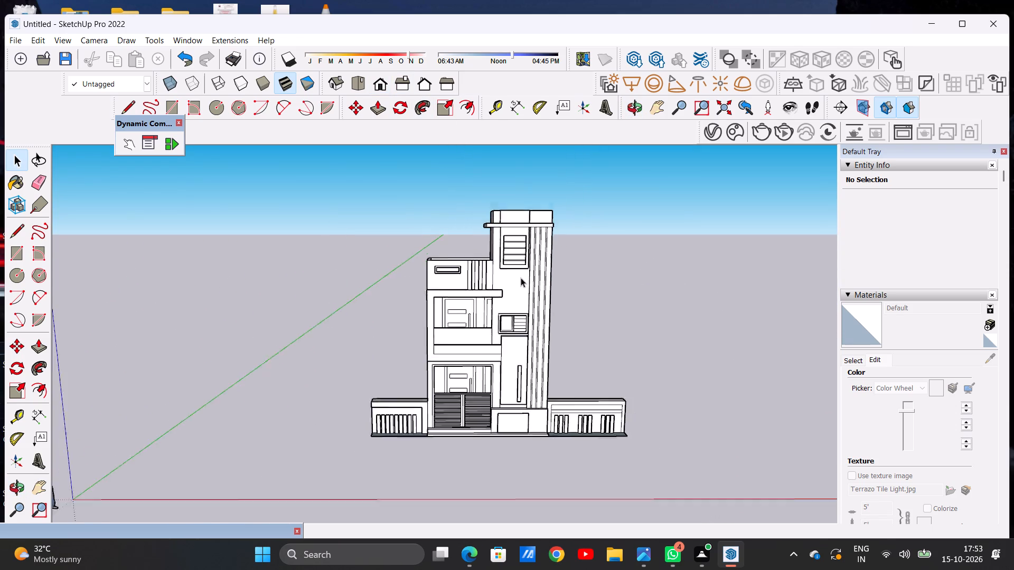
scroll(521, 278, "down", 1)
middle_click_drag(520, 337, 517, 434)
scroll(517, 420, "up", 5)
scroll(477, 381, "up", 3)
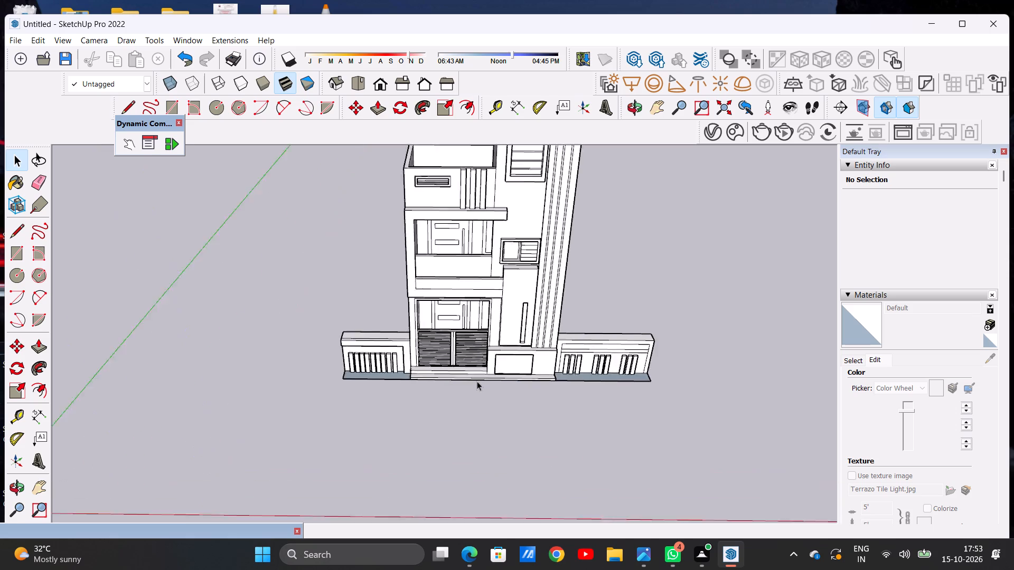
scroll(477, 381, "up", 4)
middle_click_drag(478, 381, 472, 417)
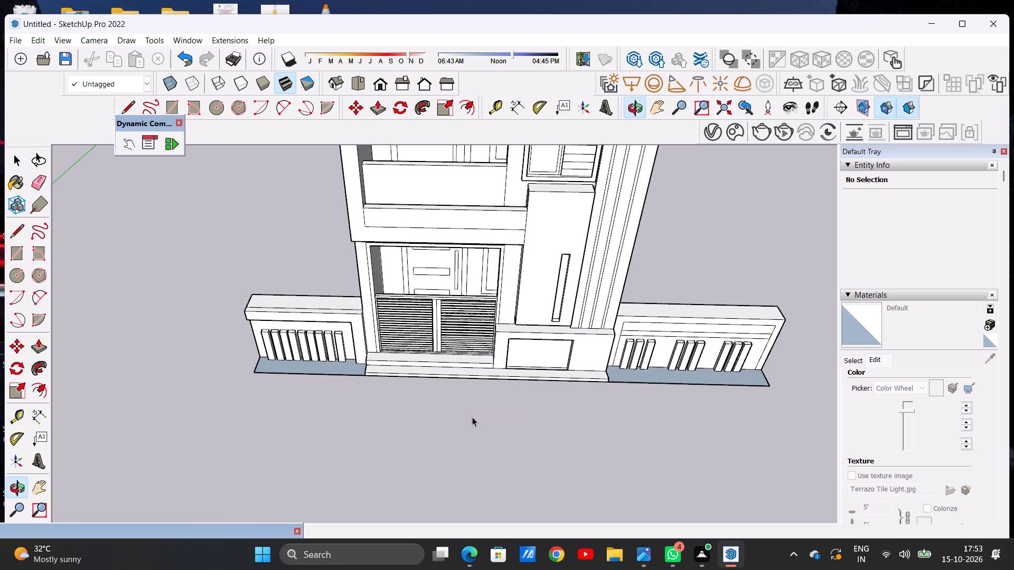
scroll(538, 398, "up", 4)
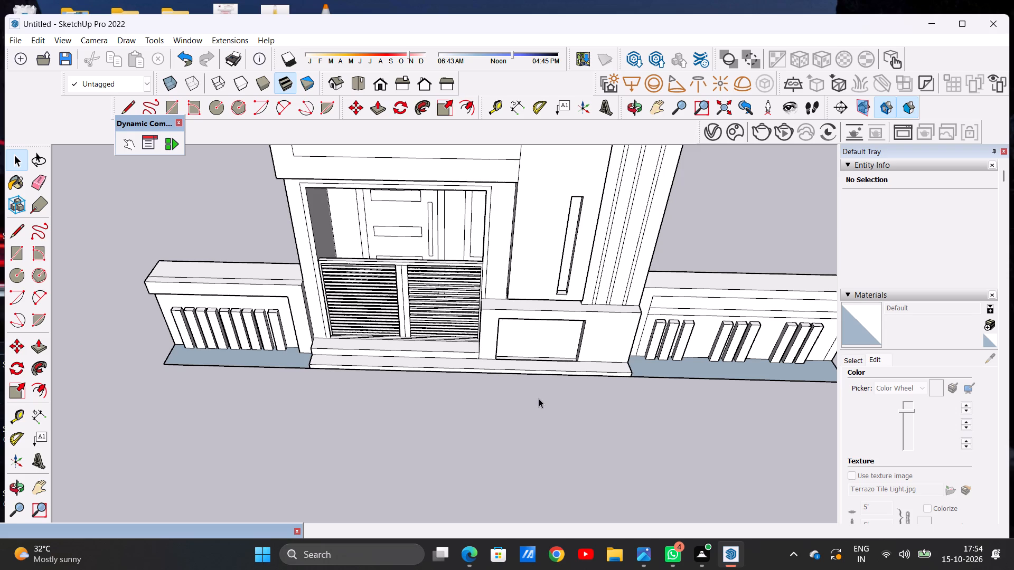
scroll(546, 393, "down", 6)
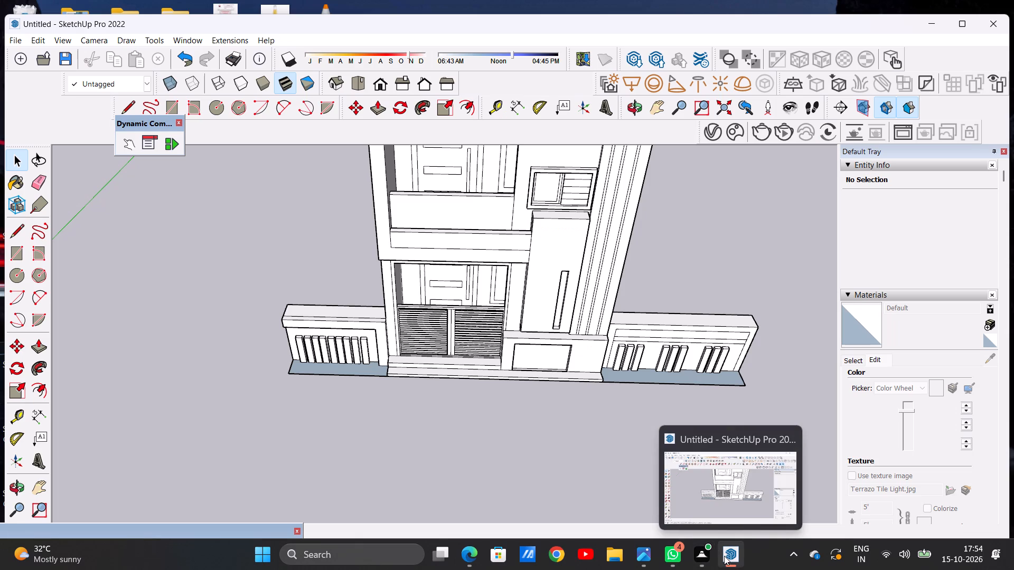
left_click(693, 494)
scroll(607, 439, "down", 6)
scroll(518, 422, "down", 5)
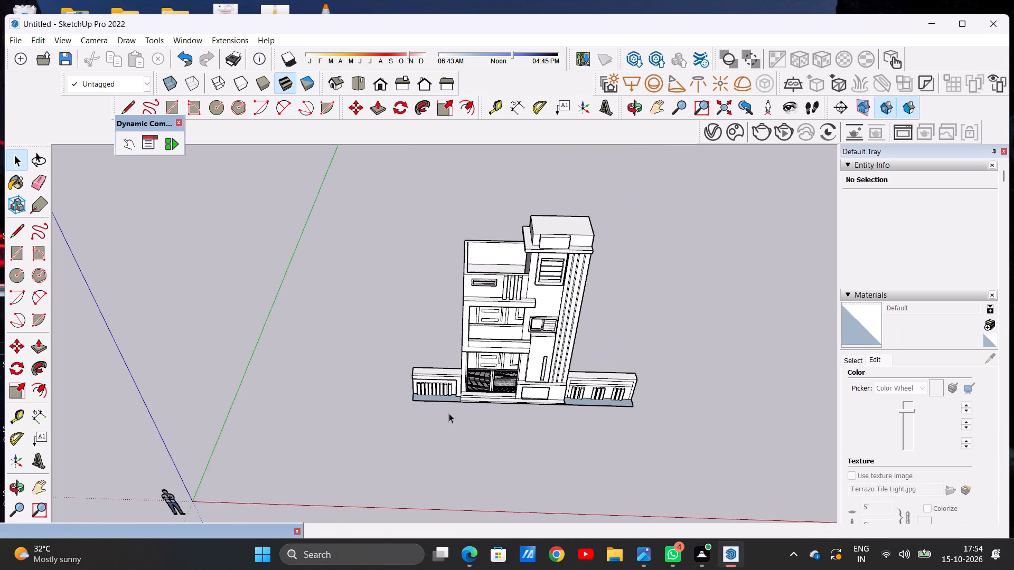
scroll(454, 408, "up", 8)
middle_click_drag(542, 426, 547, 379)
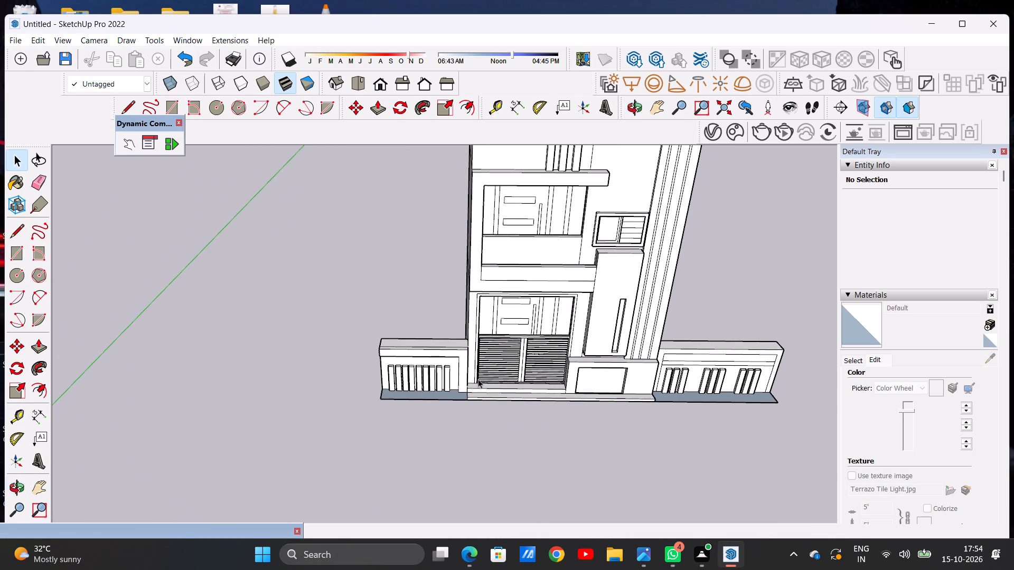
scroll(366, 388, "down", 5)
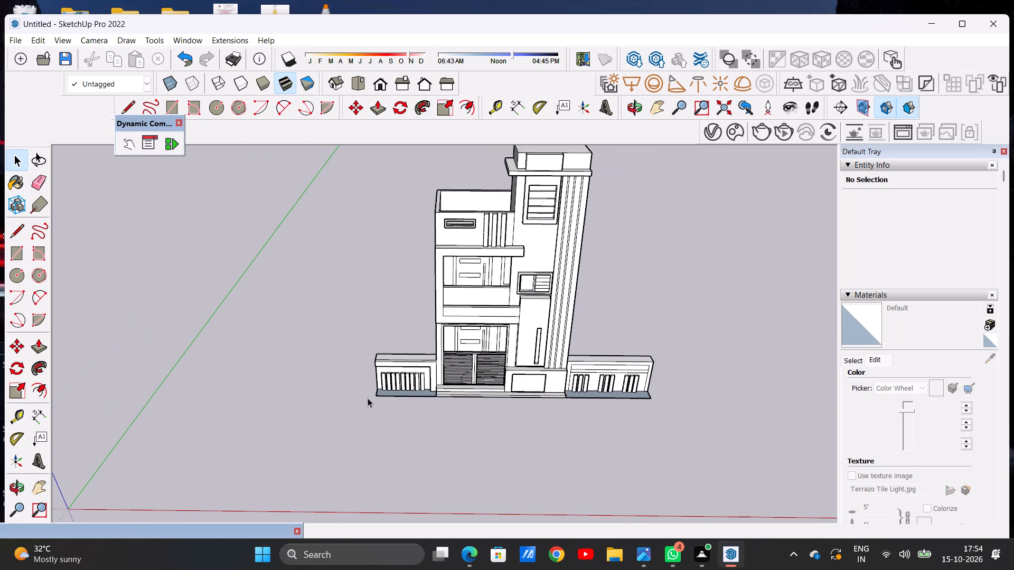
scroll(466, 386, "up", 4)
scroll(458, 384, "down", 6)
scroll(646, 402, "up", 7)
middle_click_drag(557, 387, 547, 433)
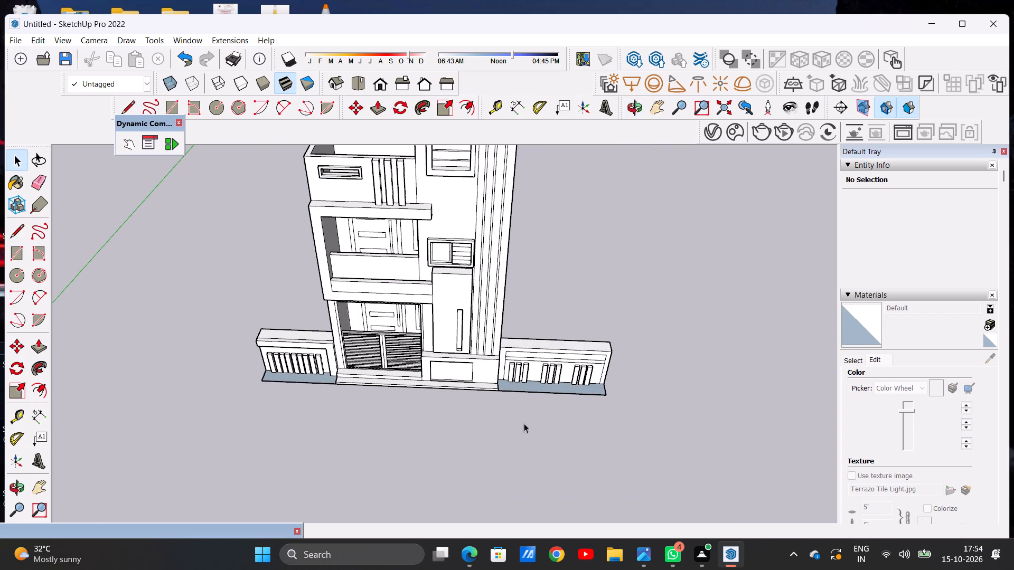
scroll(571, 422, "up", 7)
scroll(585, 433, "down", 15)
middle_click_drag(511, 437, 515, 362)
scroll(514, 379, "up", 1)
middle_click_drag(519, 397, 523, 298)
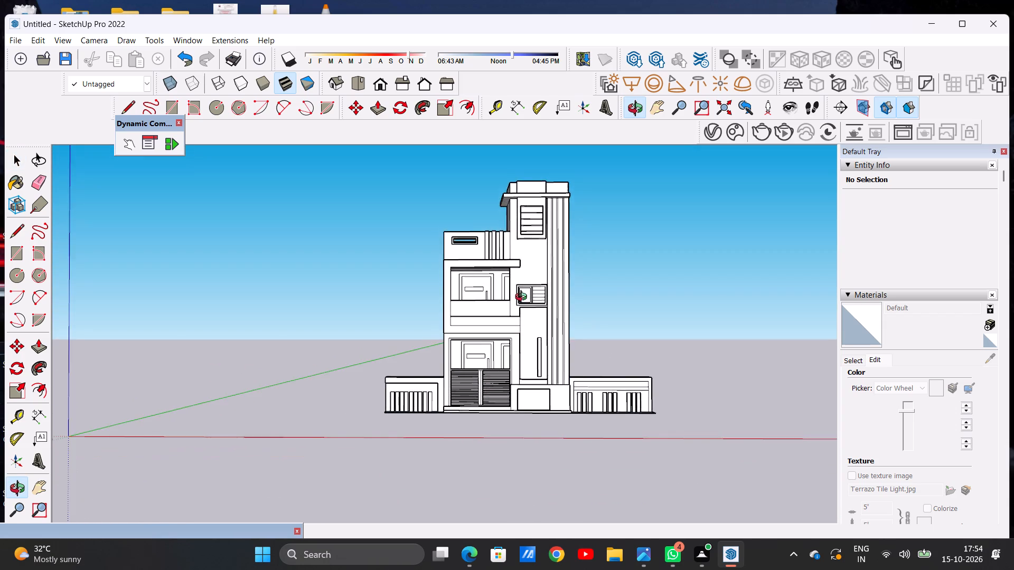
middle_click_drag(523, 298, 516, 310)
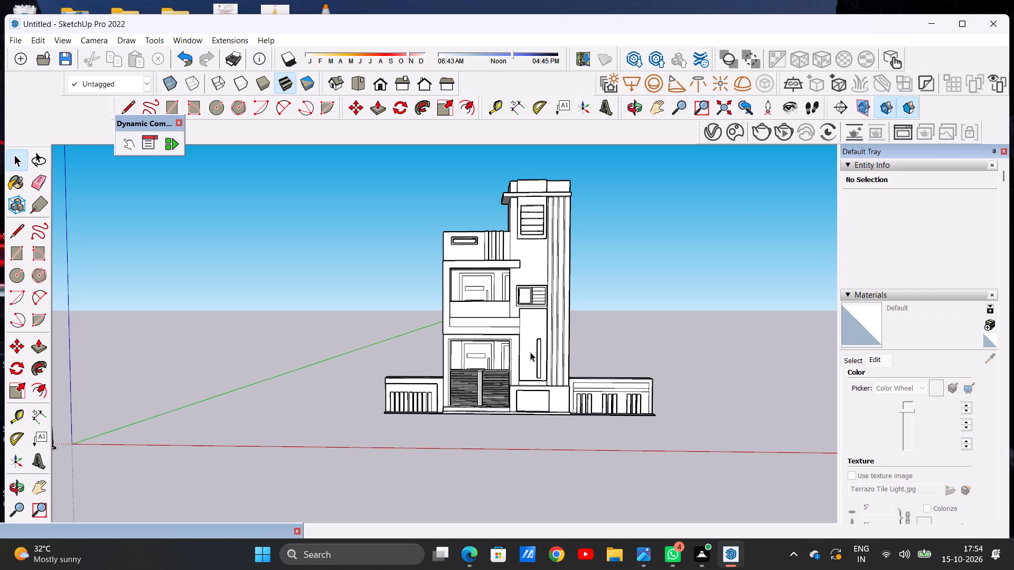
middle_click_drag(479, 324, 534, 368)
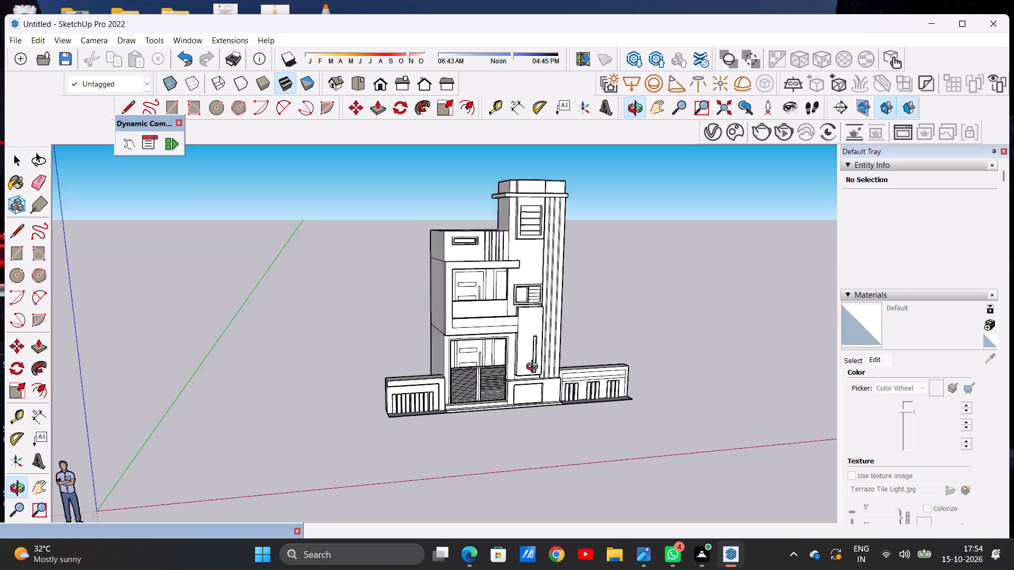
middle_click_drag(534, 368, 495, 464)
Paint the ground strip along the wall with grouped strips with Quartz Light Grey from the Synthetic Surfaces materials.
scroll(538, 401, "up", 15)
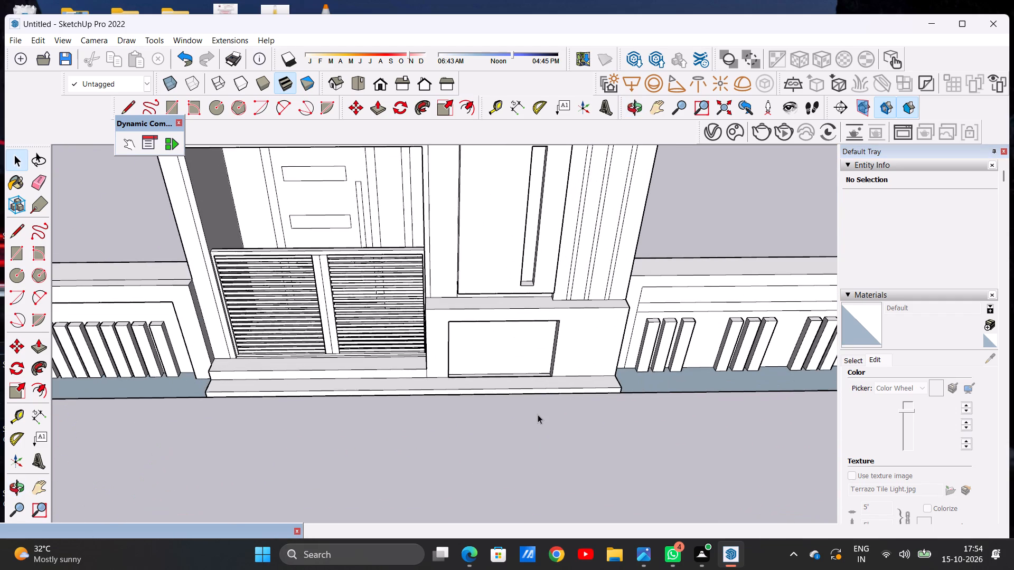
scroll(447, 378, "down", 5)
scroll(580, 382, "up", 10)
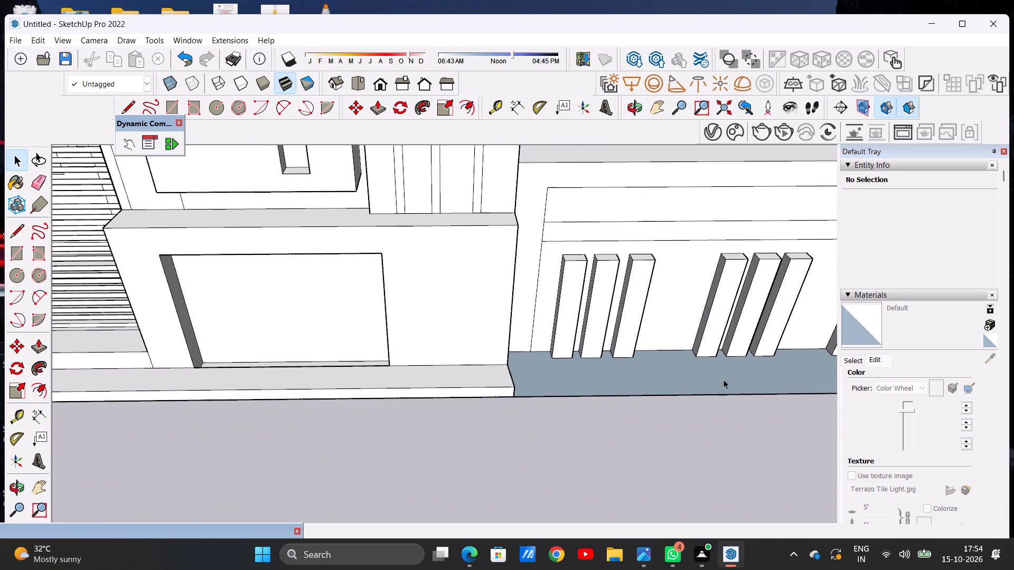
left_click(856, 362)
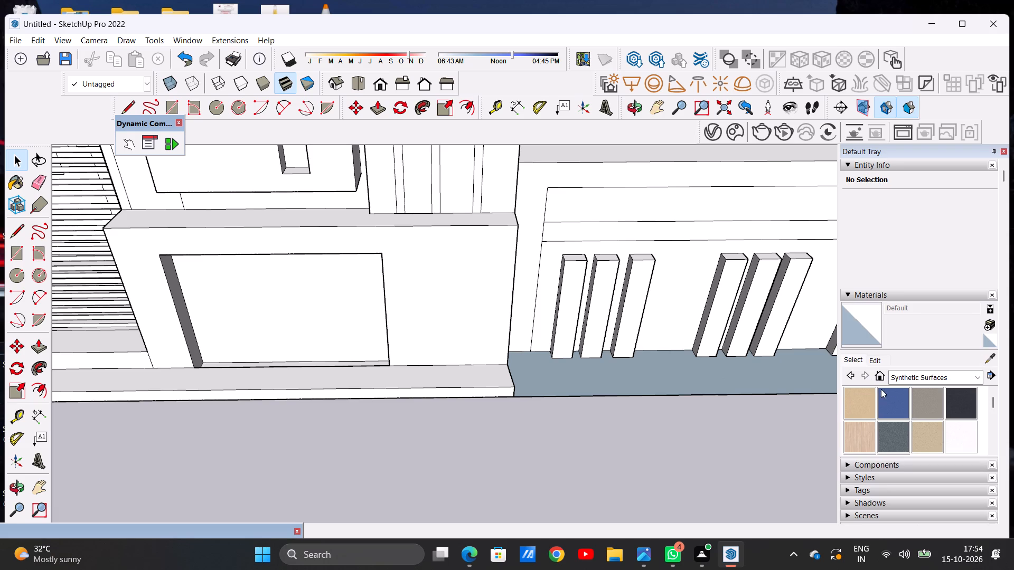
left_click(954, 438)
scroll(524, 380, "up", 10)
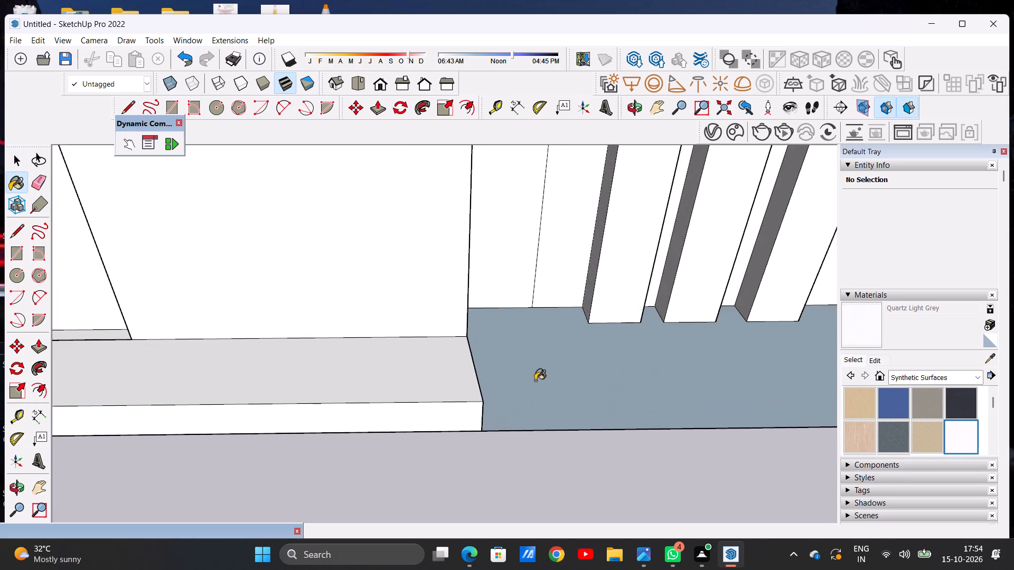
left_click(535, 381)
scroll(541, 393, "up", 12)
scroll(494, 384, "down", 20)
scroll(494, 384, "down", 4)
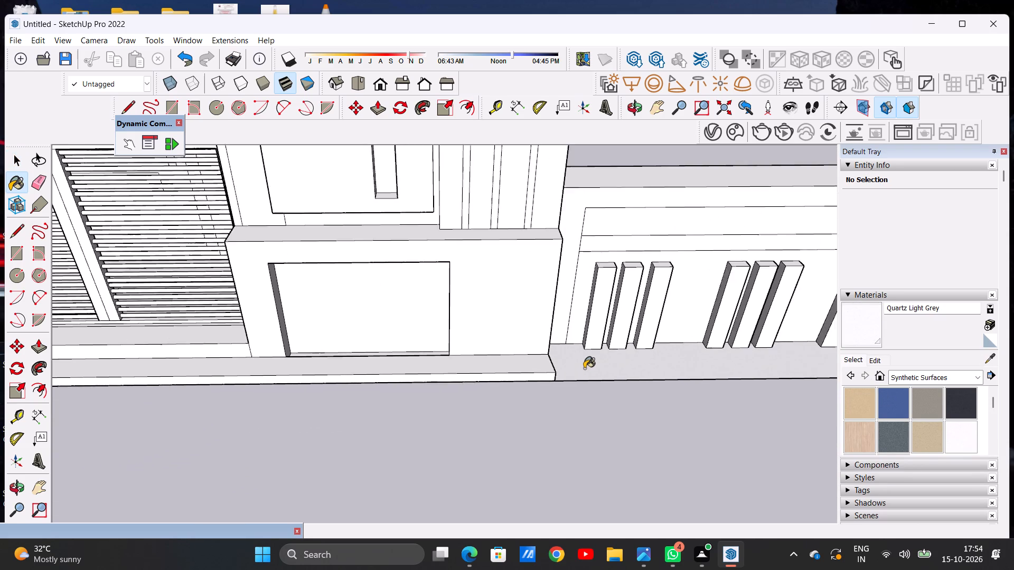
Paint the ground strip along the nine-strip boundary wall with the same Quartz Light Grey material.
scroll(584, 368, "down", 12)
scroll(286, 374, "up", 6)
scroll(235, 372, "up", 4)
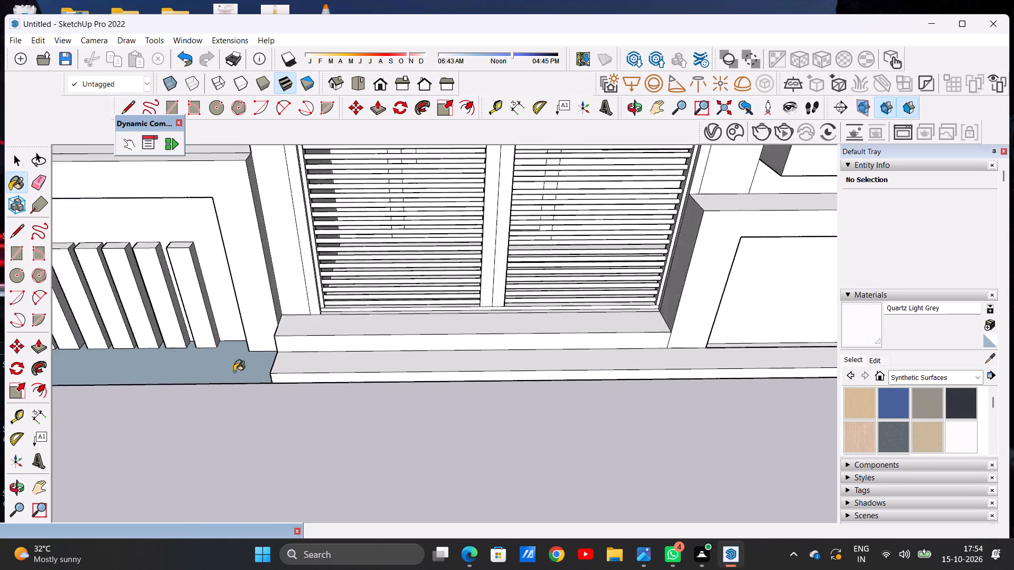
scroll(234, 372, "up", 10)
left_click(240, 369)
scroll(306, 373, "down", 17)
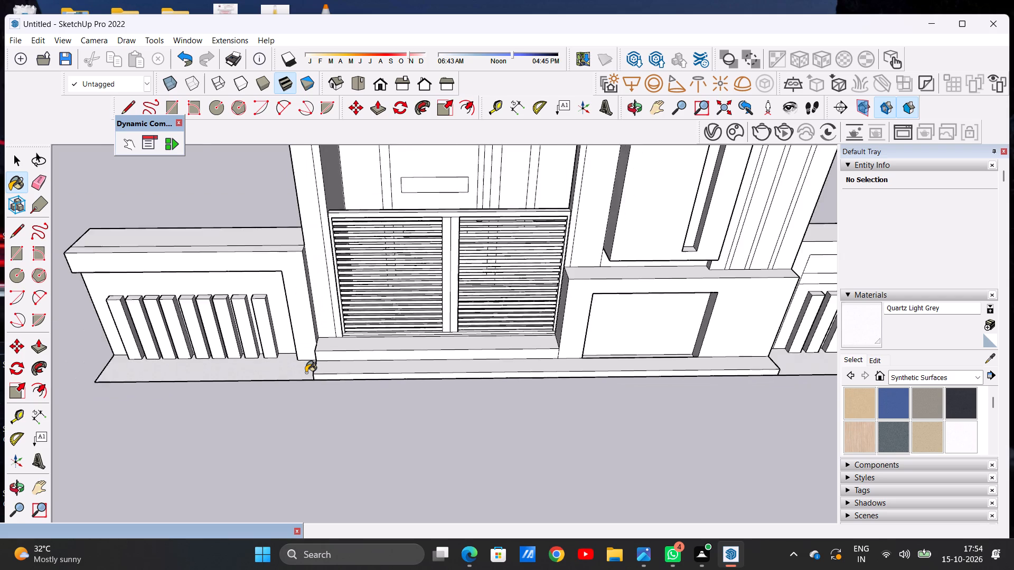
scroll(306, 373, "down", 5)
key("space")
Examine the painted ground strips and the full front elevation from near and far.
scroll(391, 379, "down", 20)
scroll(380, 376, "up", 8)
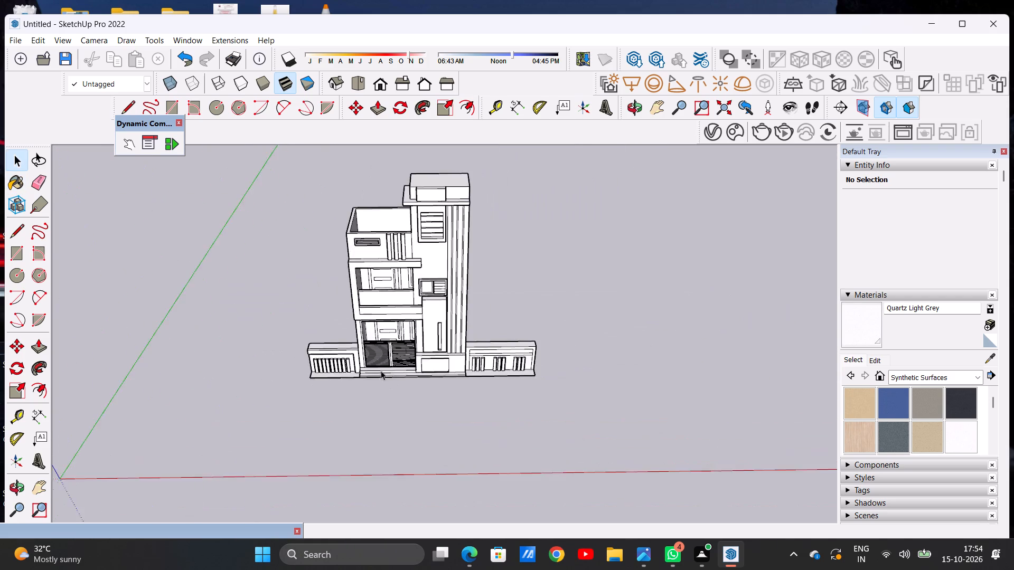
scroll(381, 370, "up", 6)
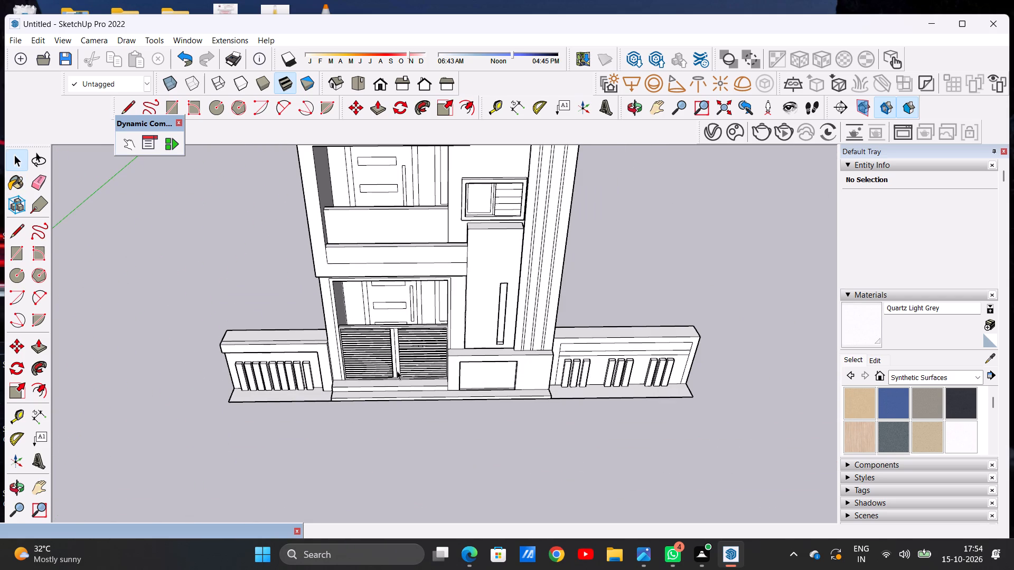
scroll(505, 347, "down", 6)
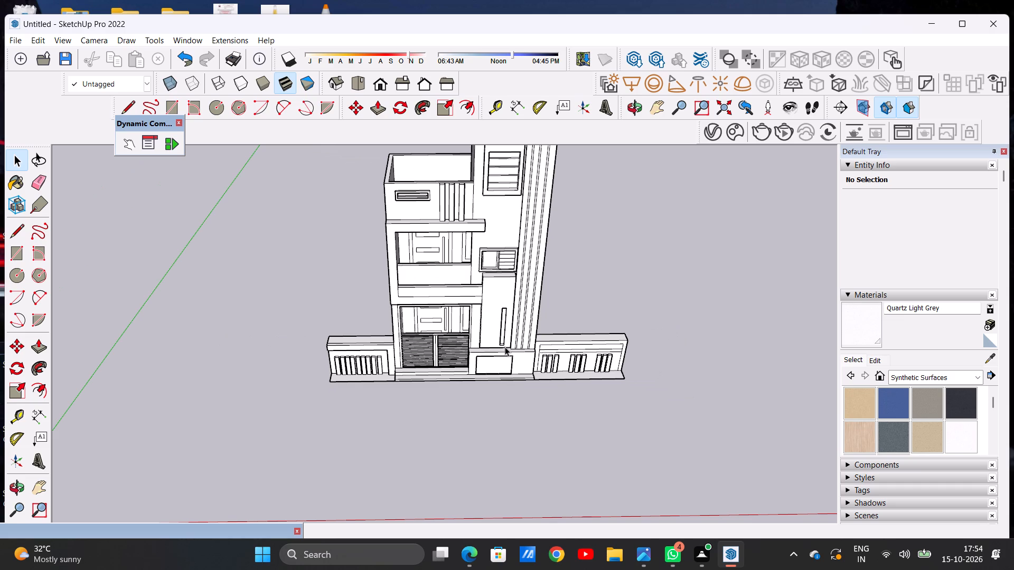
scroll(505, 347, "down", 4)
middle_click_drag(513, 369, 507, 424)
scroll(524, 383, "up", 3)
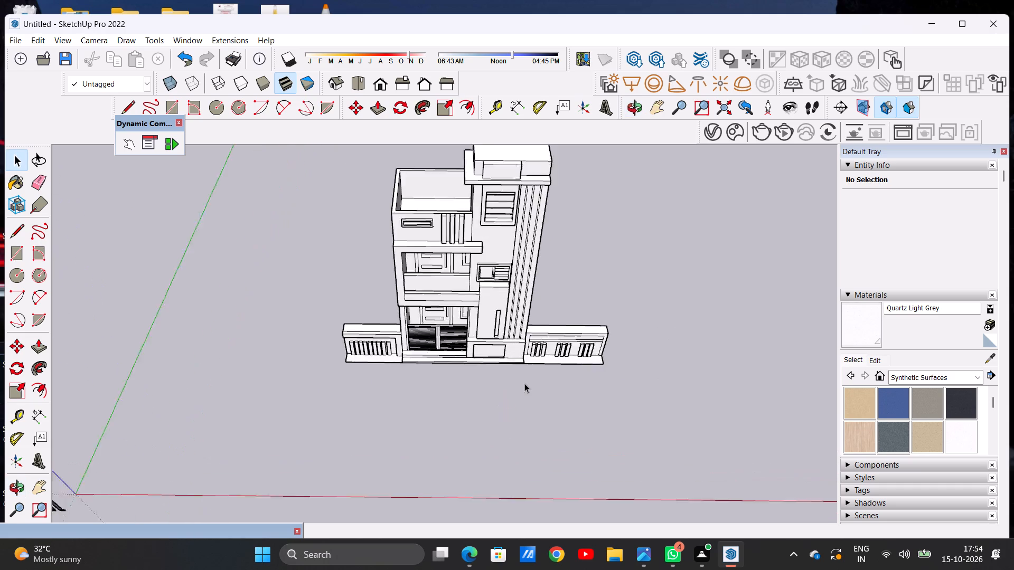
scroll(524, 383, "up", 2)
middle_click(519, 397)
scroll(519, 397, "up", 2)
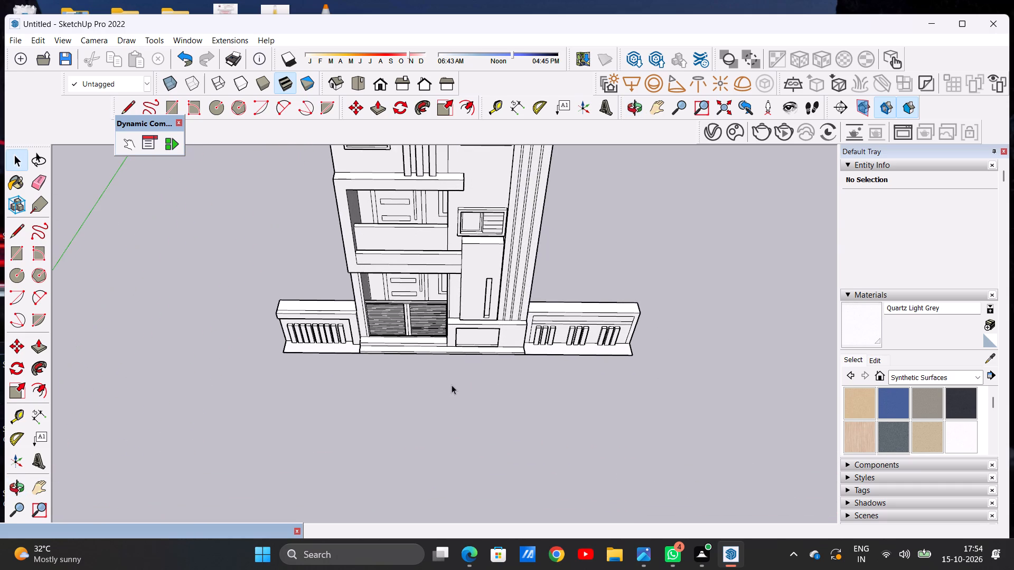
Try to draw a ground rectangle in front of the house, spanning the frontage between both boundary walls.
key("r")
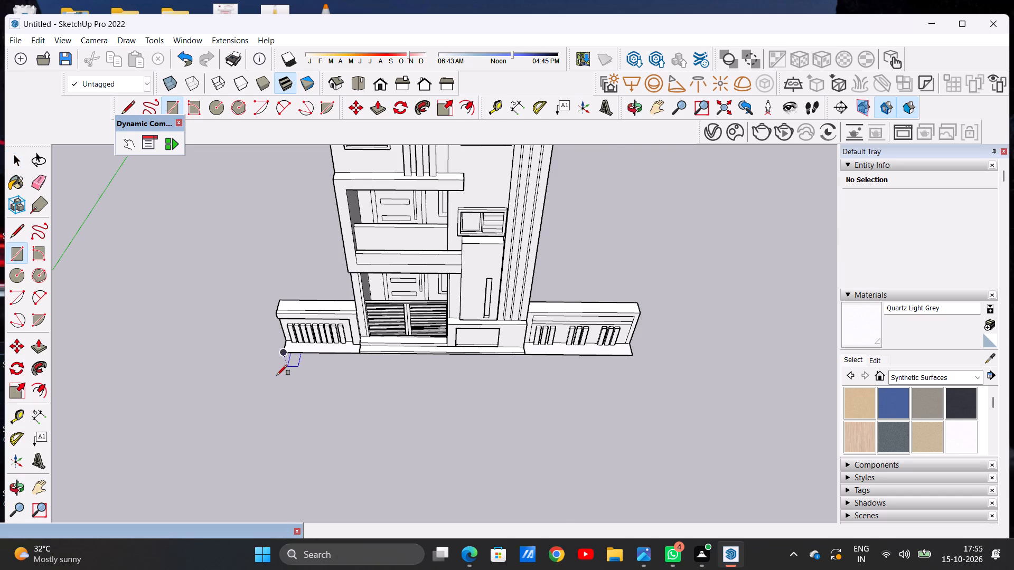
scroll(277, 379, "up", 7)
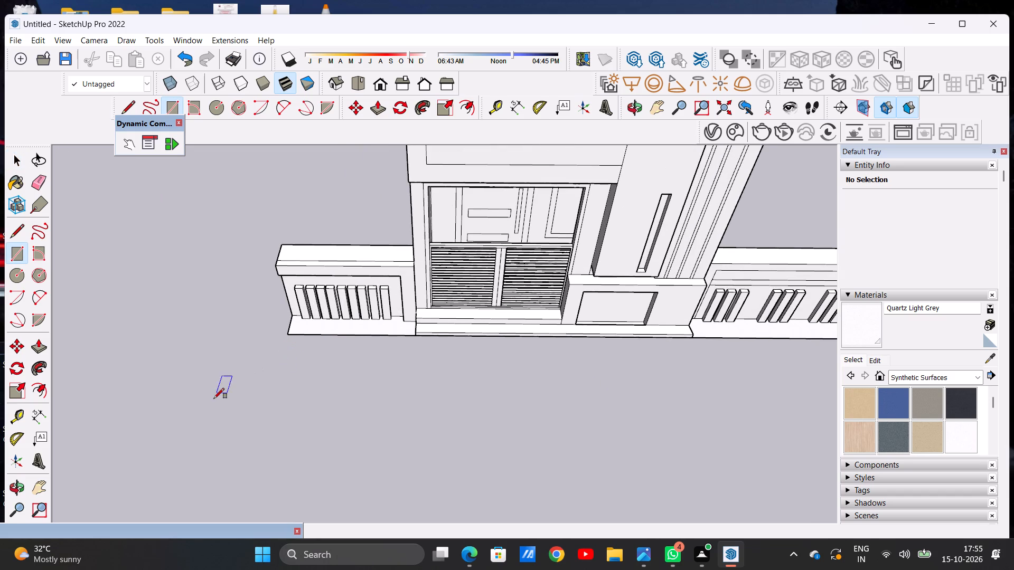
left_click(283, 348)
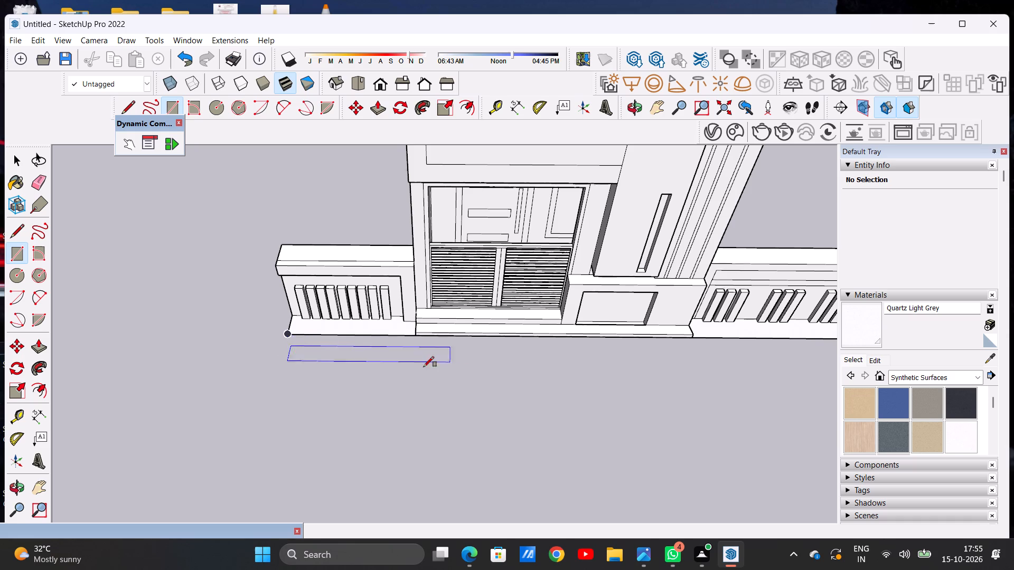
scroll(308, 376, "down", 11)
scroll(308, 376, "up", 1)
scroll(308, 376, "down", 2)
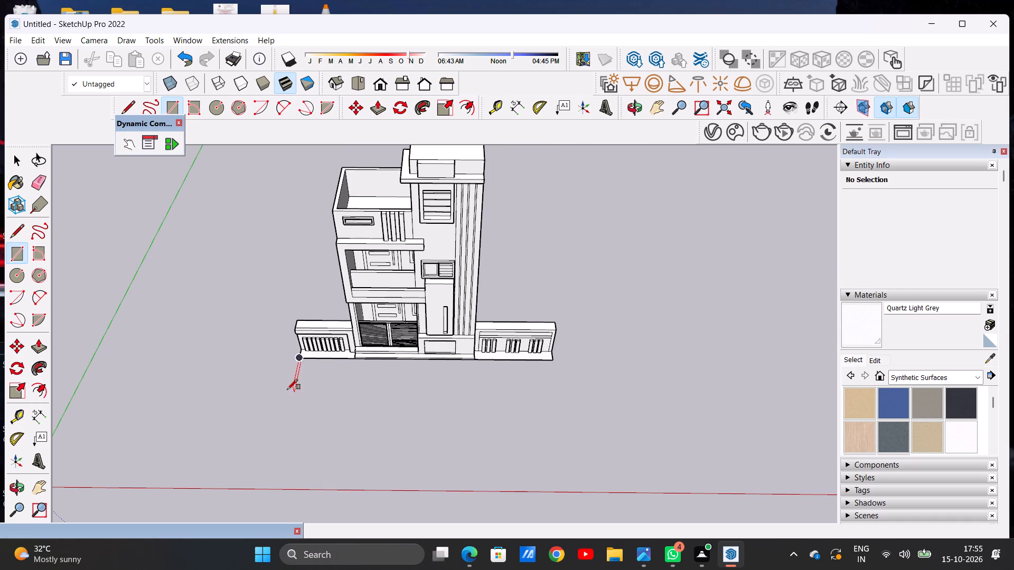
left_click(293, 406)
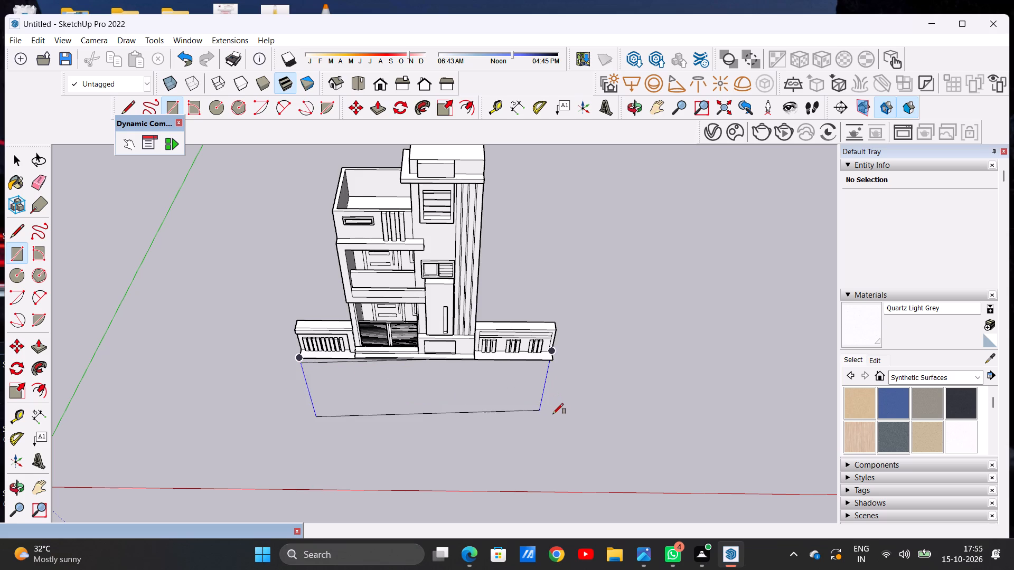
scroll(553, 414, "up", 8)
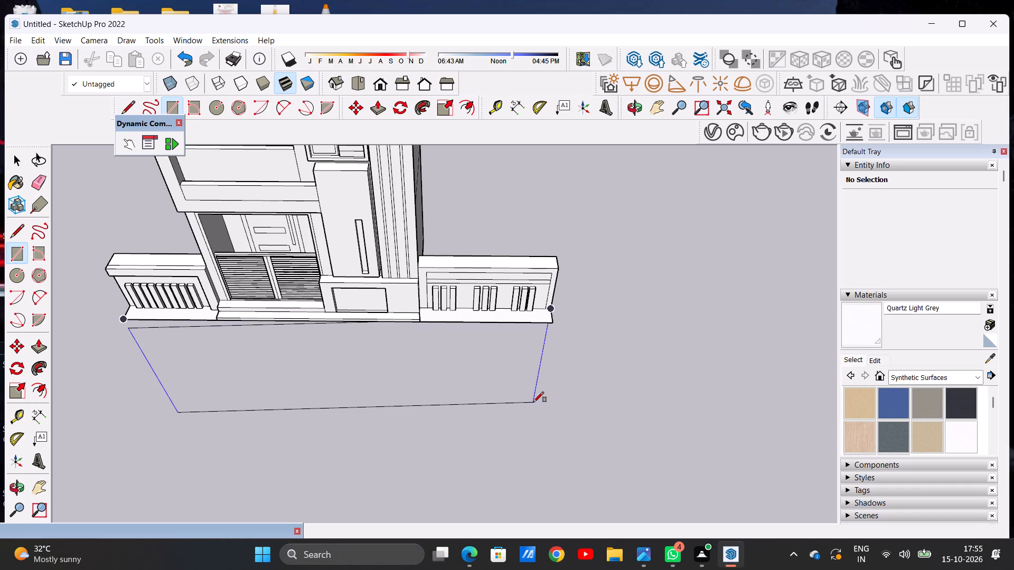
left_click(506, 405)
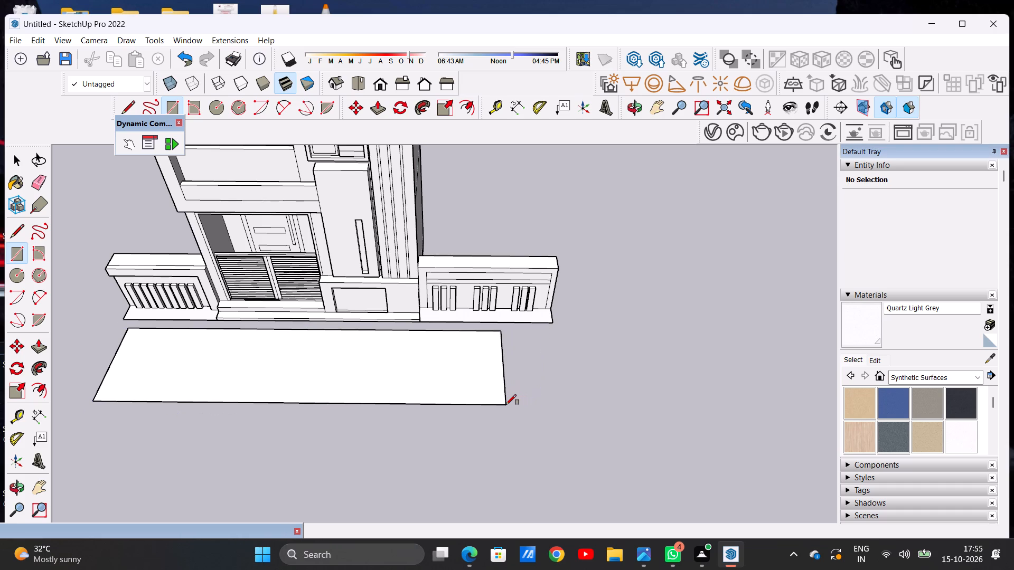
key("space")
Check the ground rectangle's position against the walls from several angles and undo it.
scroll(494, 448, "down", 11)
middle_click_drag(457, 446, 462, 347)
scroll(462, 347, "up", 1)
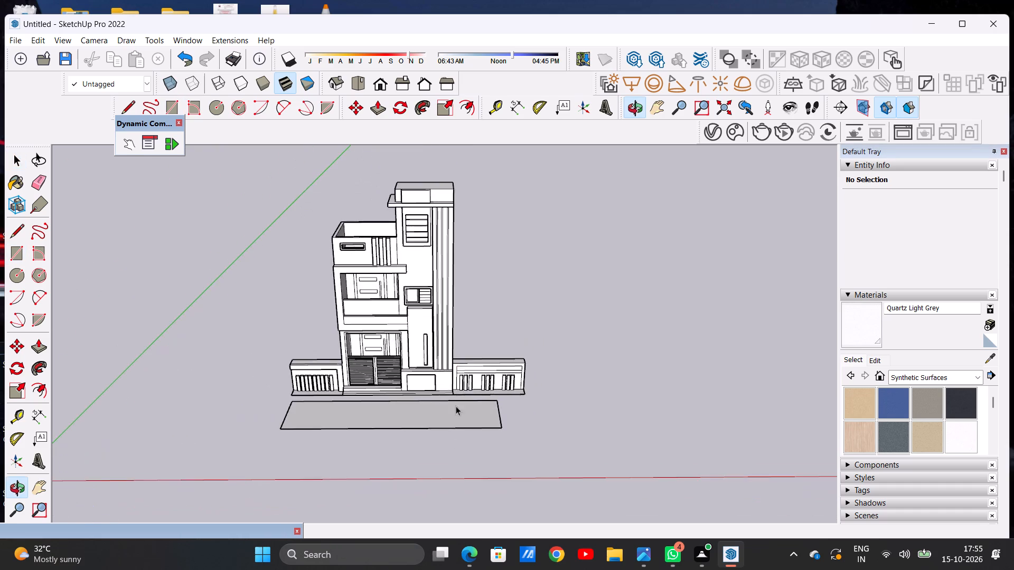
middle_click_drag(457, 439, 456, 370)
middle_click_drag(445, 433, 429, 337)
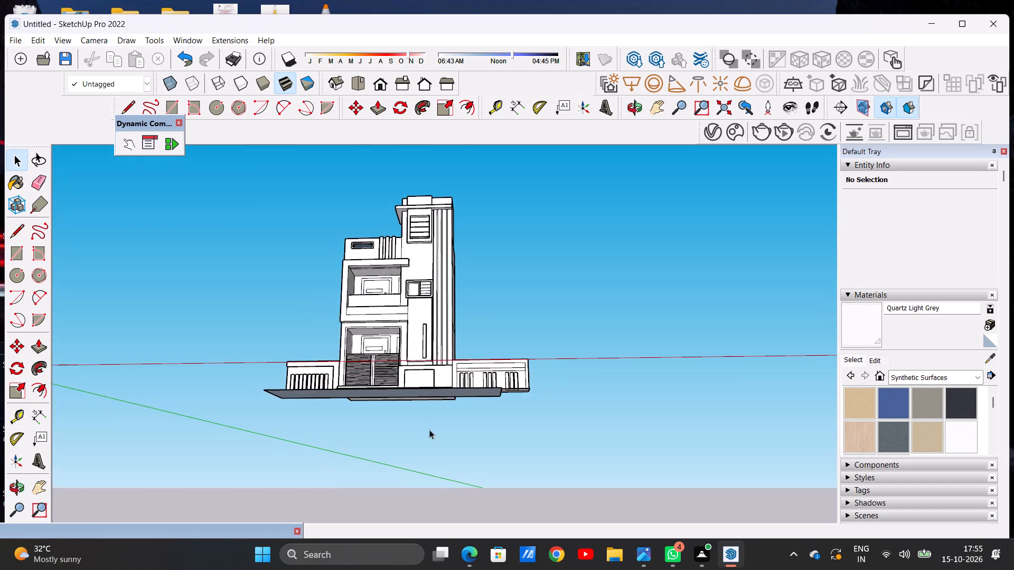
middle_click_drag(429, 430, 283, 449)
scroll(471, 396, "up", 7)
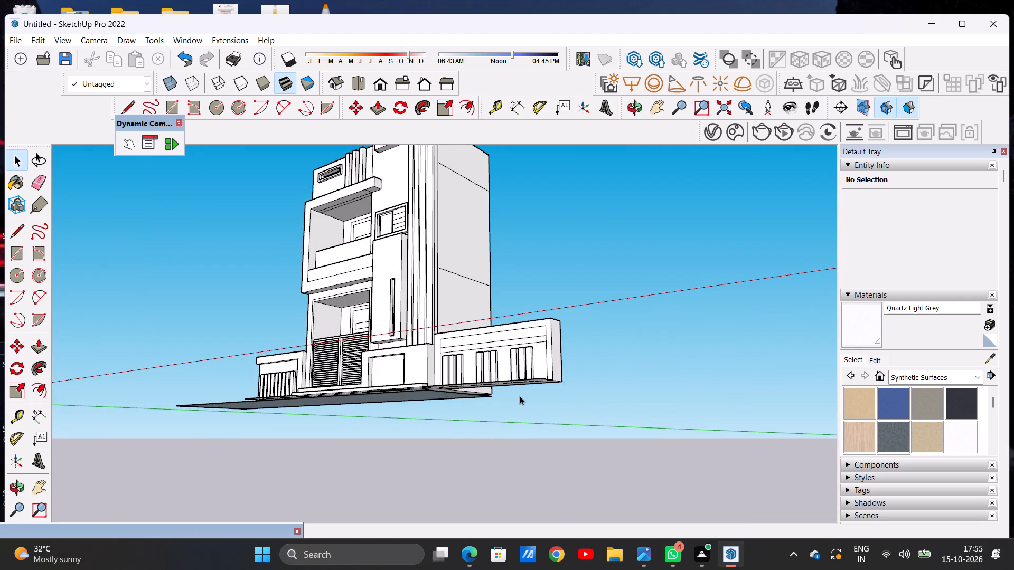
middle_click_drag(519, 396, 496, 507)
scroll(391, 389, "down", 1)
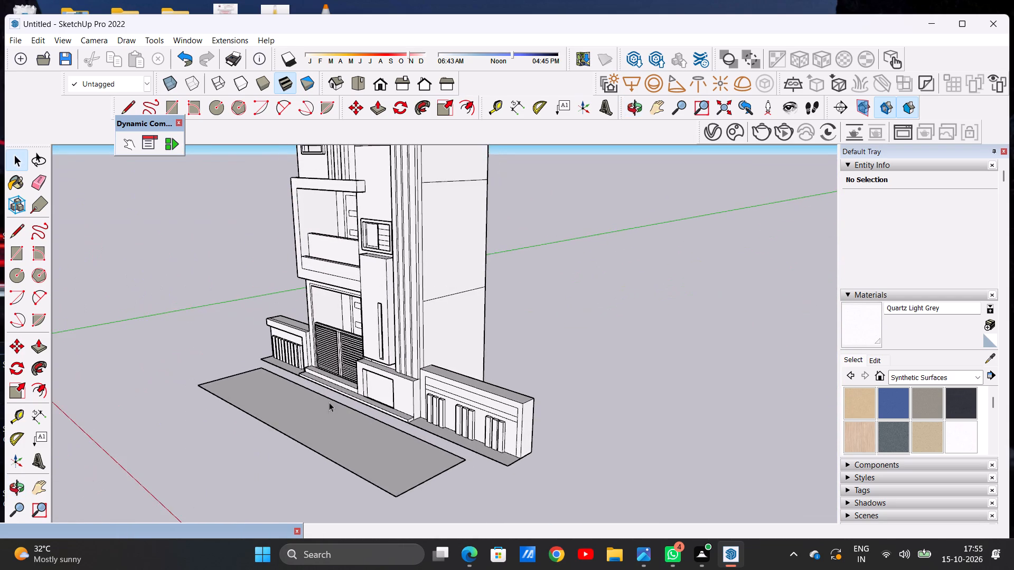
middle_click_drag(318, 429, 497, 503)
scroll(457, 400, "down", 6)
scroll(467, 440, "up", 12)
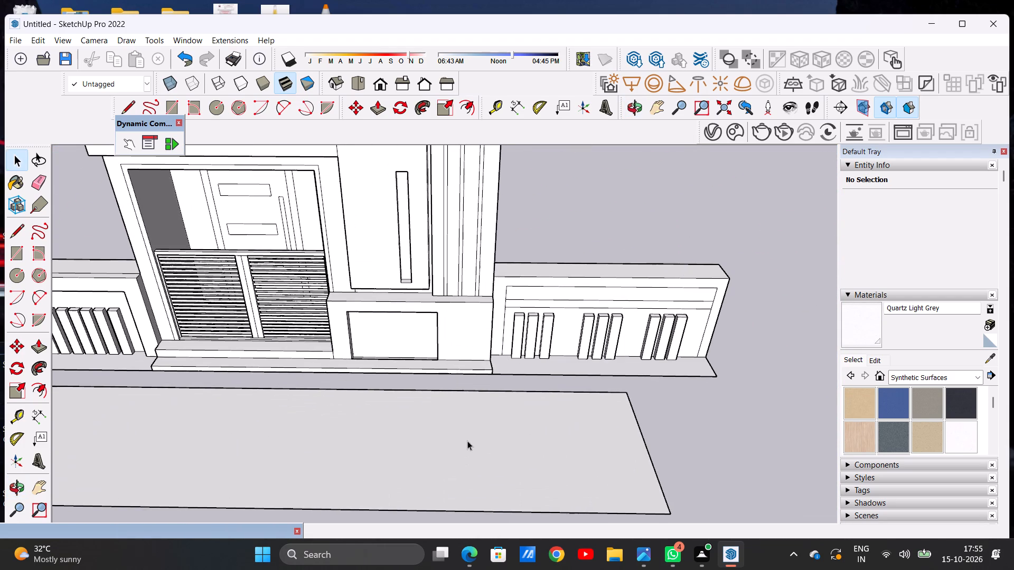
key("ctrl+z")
Draw a ground rectangle in front of the house, starting at the nine-strip wall's outer base corner and spanning the full frontage of both walls.
scroll(446, 387, "down", 7)
scroll(452, 378, "up", 1)
middle_click_drag(452, 378, 459, 471)
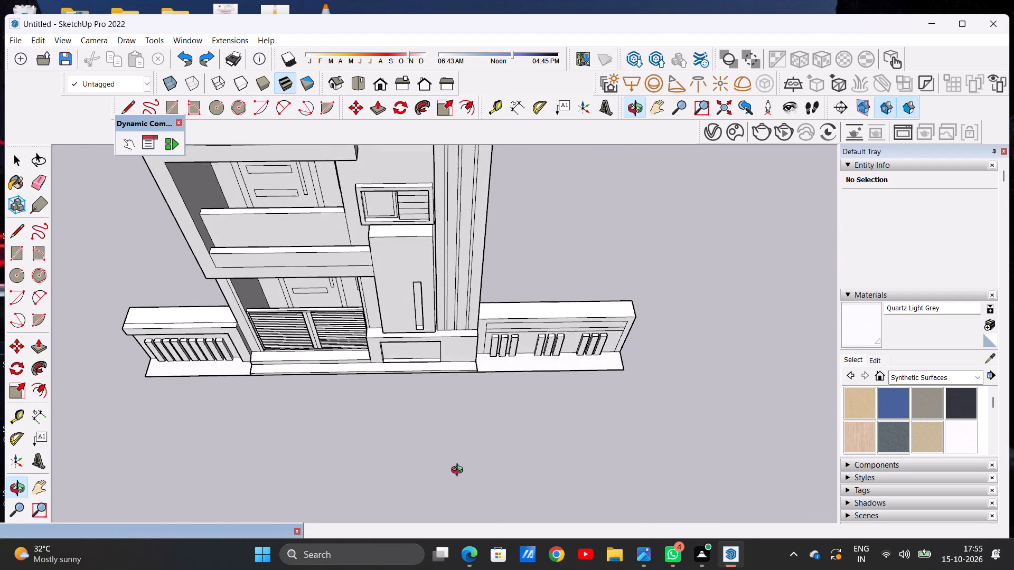
middle_click_drag(459, 471, 459, 472)
scroll(485, 365, "down", 5)
middle_click_drag(486, 368, 494, 437)
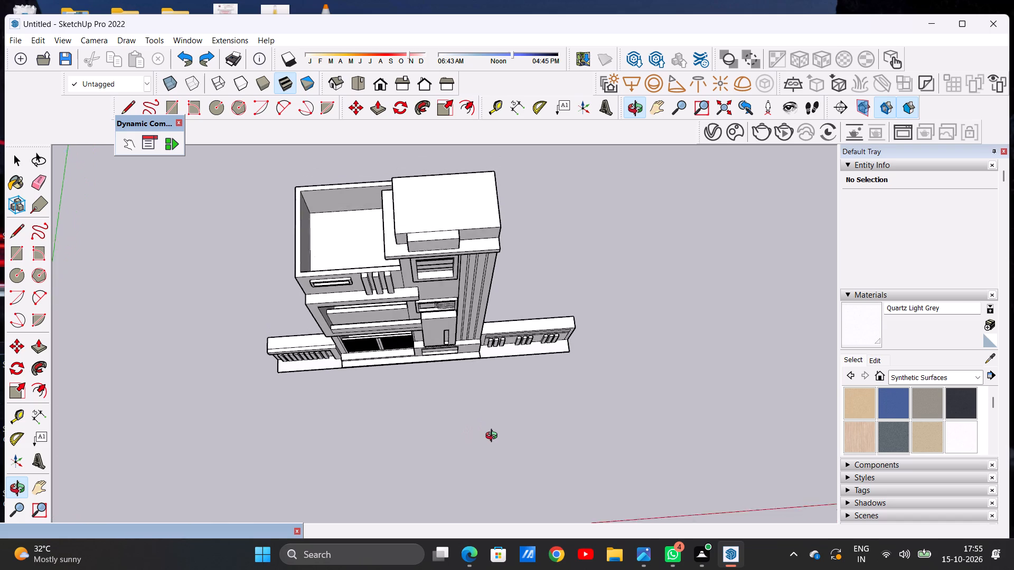
middle_click_drag(494, 437, 486, 442)
scroll(286, 400, "up", 7)
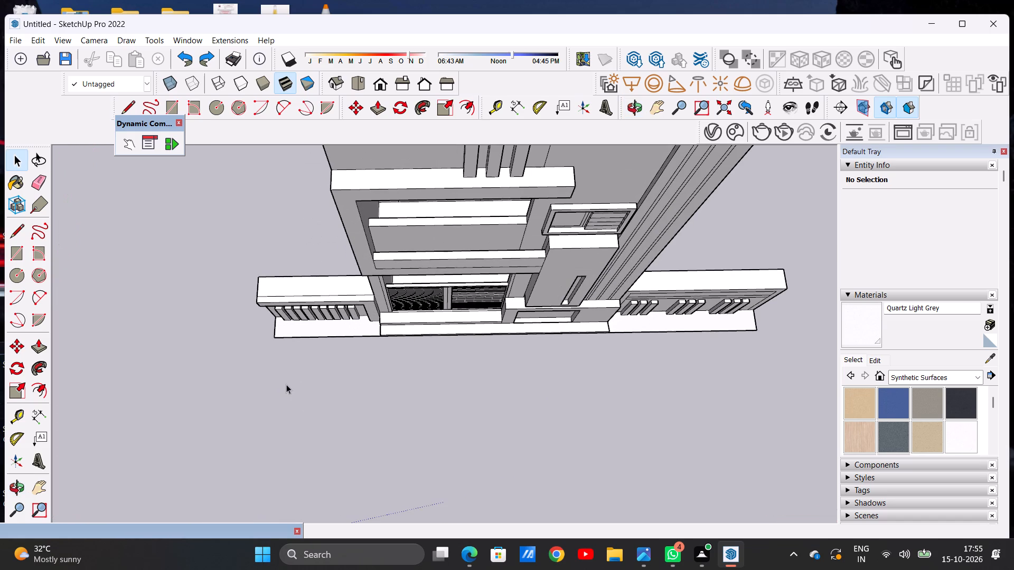
scroll(339, 337, "down", 4)
middle_click_drag(410, 386, 410, 309)
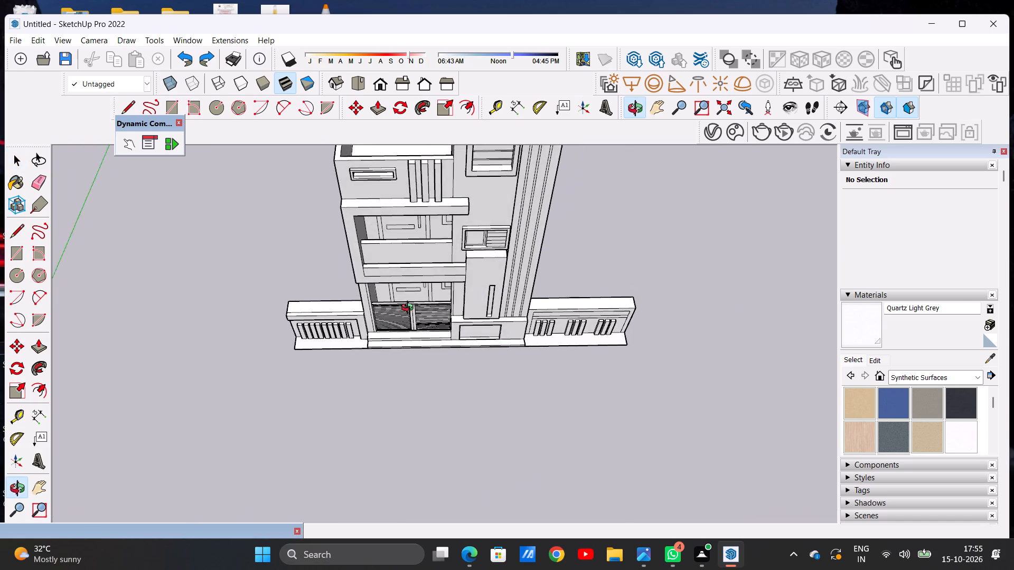
middle_click_drag(410, 309, 410, 296)
scroll(341, 326, "up", 7)
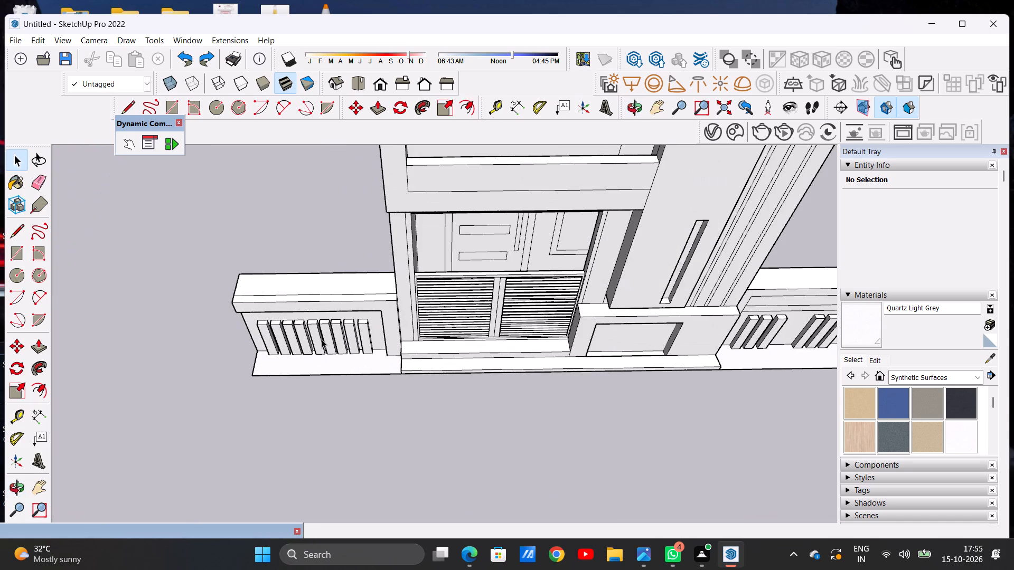
key("r")
scroll(267, 393, "up", 5)
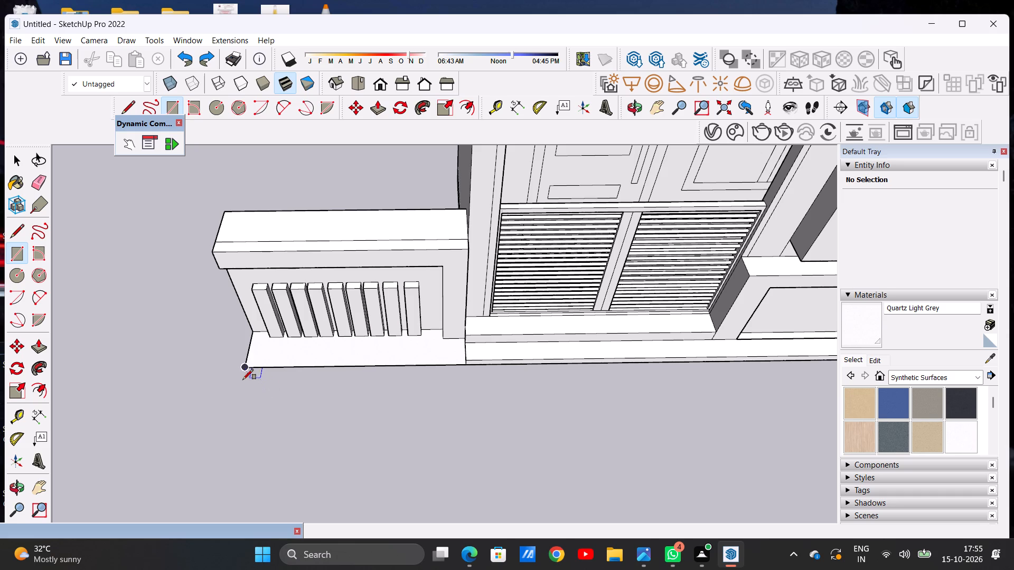
left_click(245, 370)
scroll(241, 420, "down", 8)
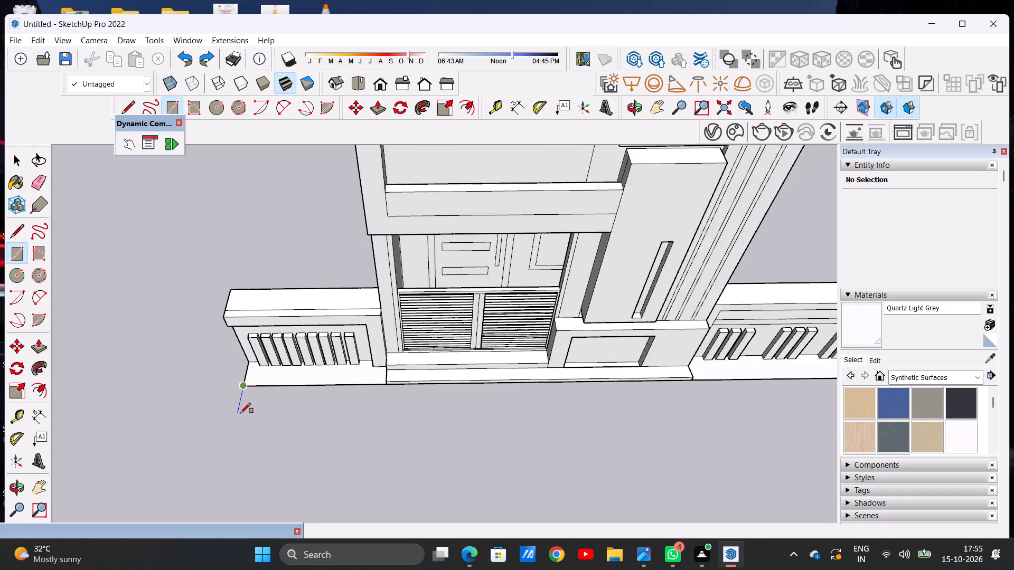
scroll(240, 413, "down", 2)
left_click(234, 459)
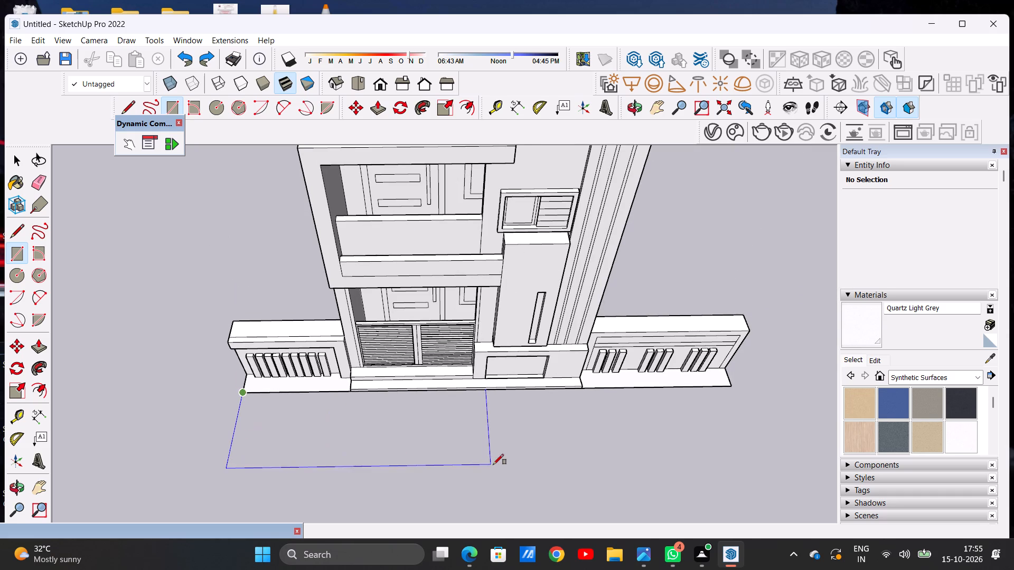
left_click(751, 452)
key("space")
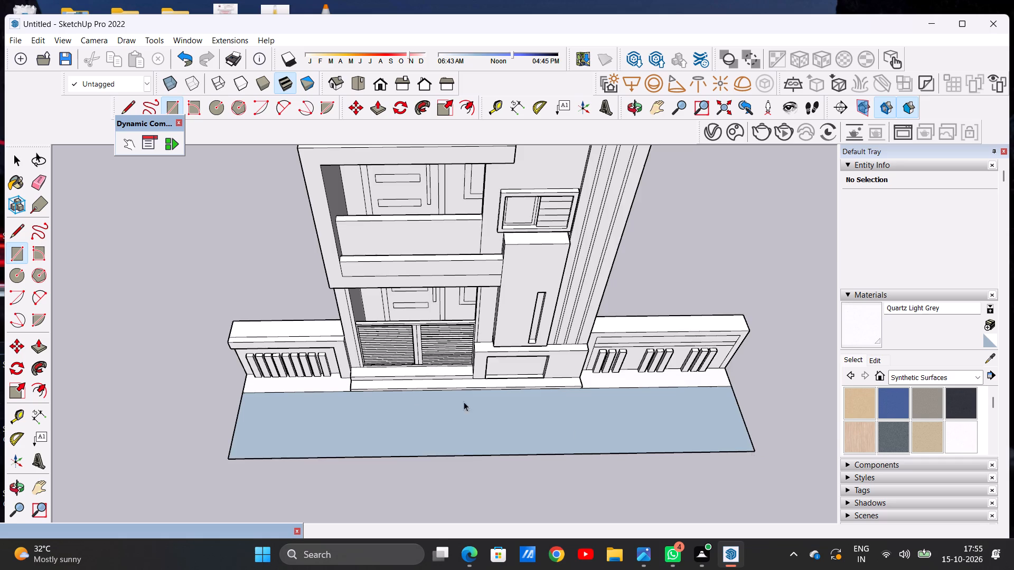
Examine the front ground rectangle against the house and both boundary walls from the front, above and at an angle.
scroll(397, 392, "down", 7)
scroll(442, 415, "up", 7)
middle_click_drag(475, 425, 273, 344)
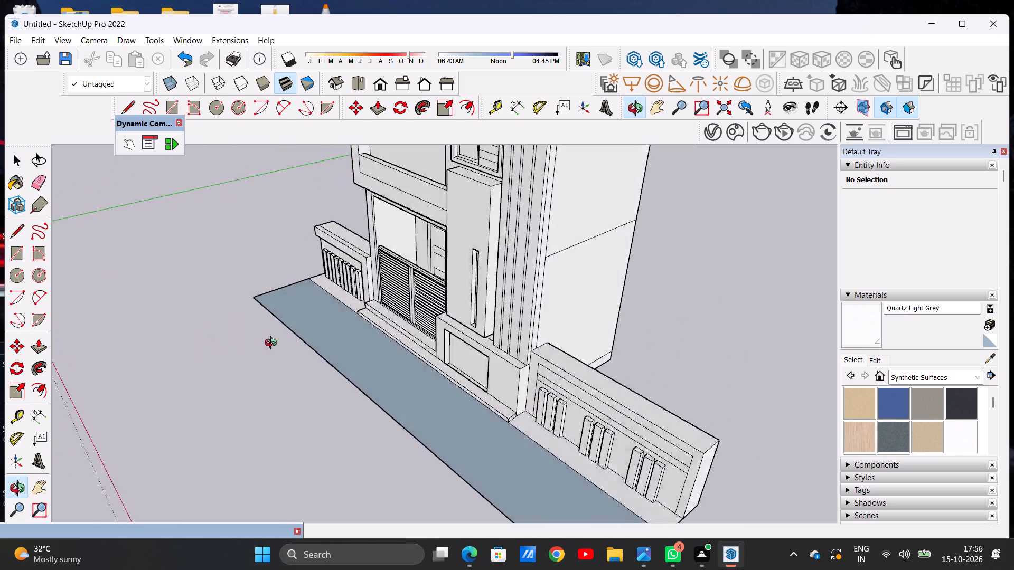
middle_click_drag(273, 344, 509, 363)
scroll(542, 392, "down", 8)
scroll(544, 397, "up", 6)
middle_click_drag(544, 397, 542, 393)
scroll(544, 397, "up", 1)
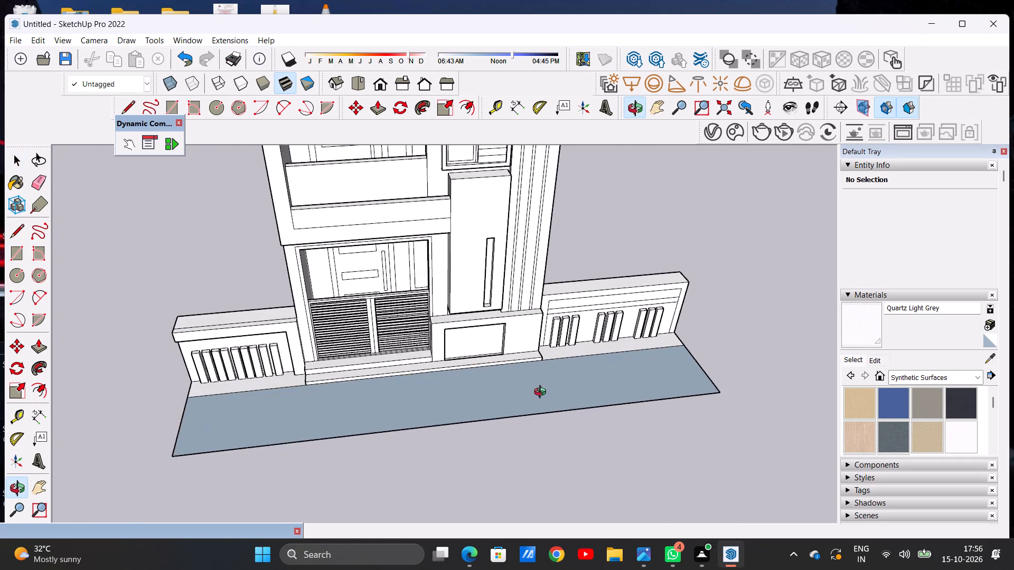
middle_click_drag(542, 393, 506, 393)
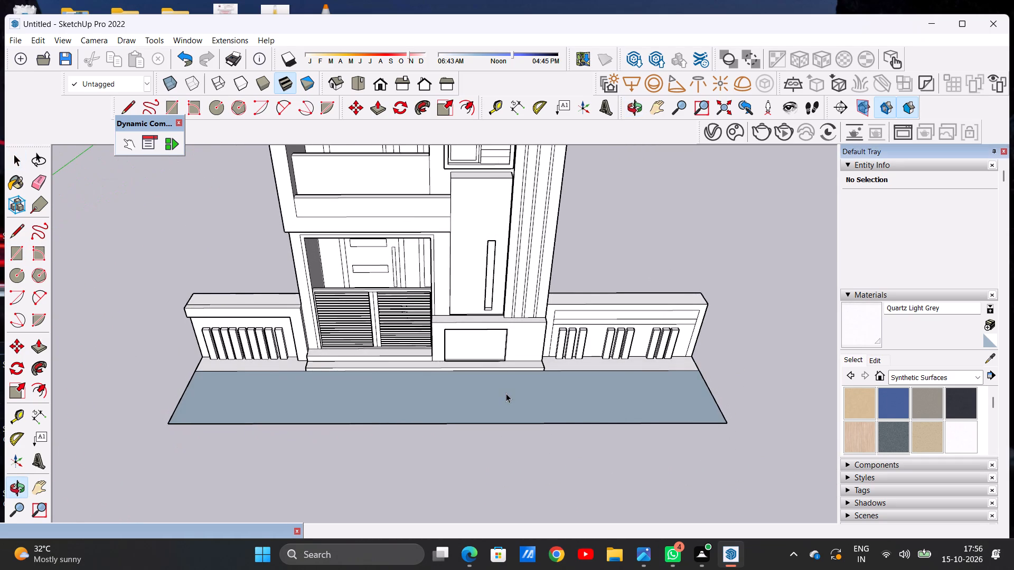
scroll(640, 382, "down", 5)
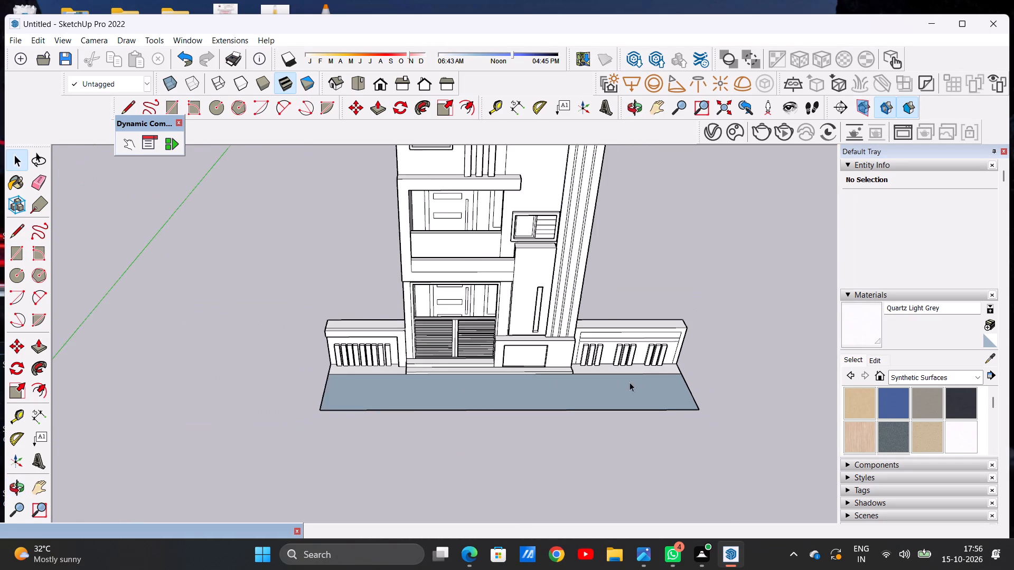
middle_click_drag(629, 382, 628, 434)
scroll(636, 386, "up", 8)
scroll(562, 369, "down", 2)
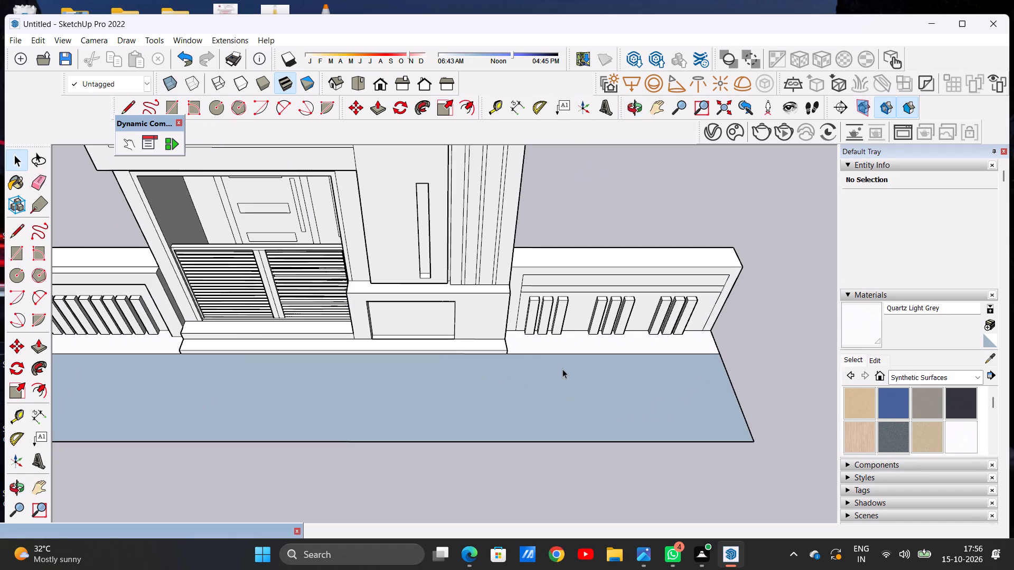
scroll(562, 369, "down", 2)
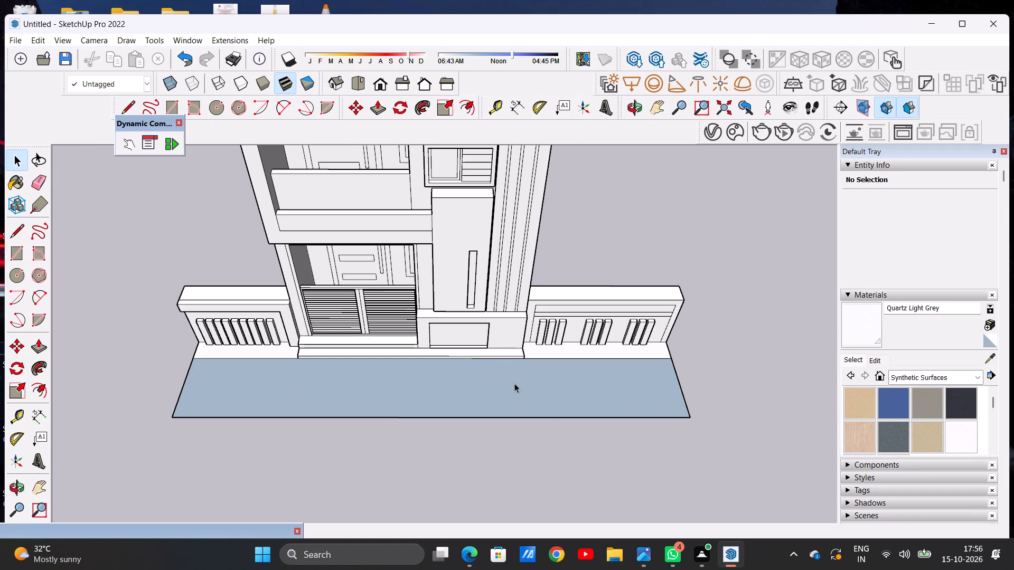
scroll(389, 313, "down", 5)
scroll(420, 347, "up", 6)
middle_click_drag(421, 354, 427, 414)
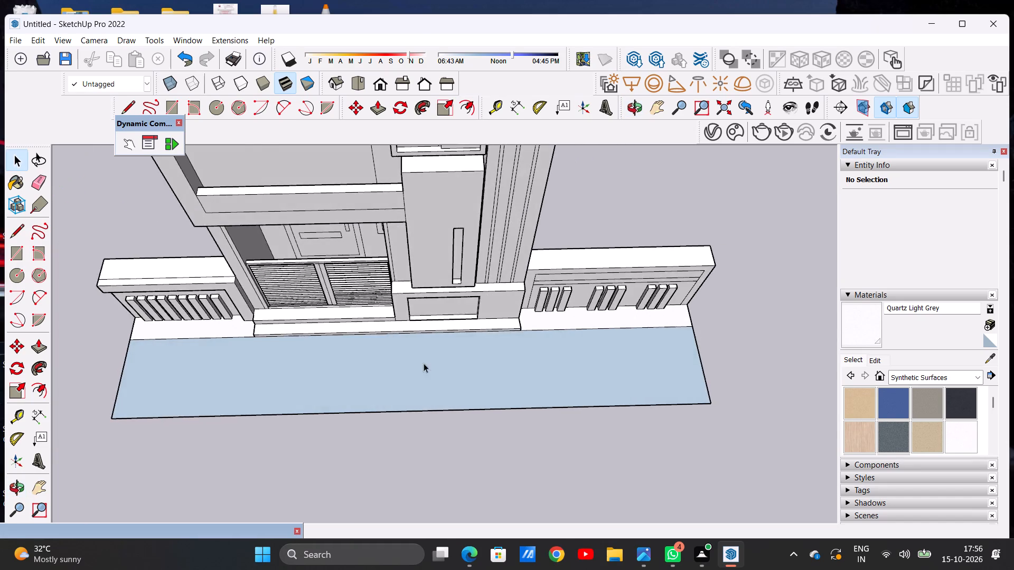
scroll(437, 346, "down", 7)
scroll(449, 358, "up", 6)
scroll(464, 362, "down", 5)
scroll(464, 362, "up", 3)
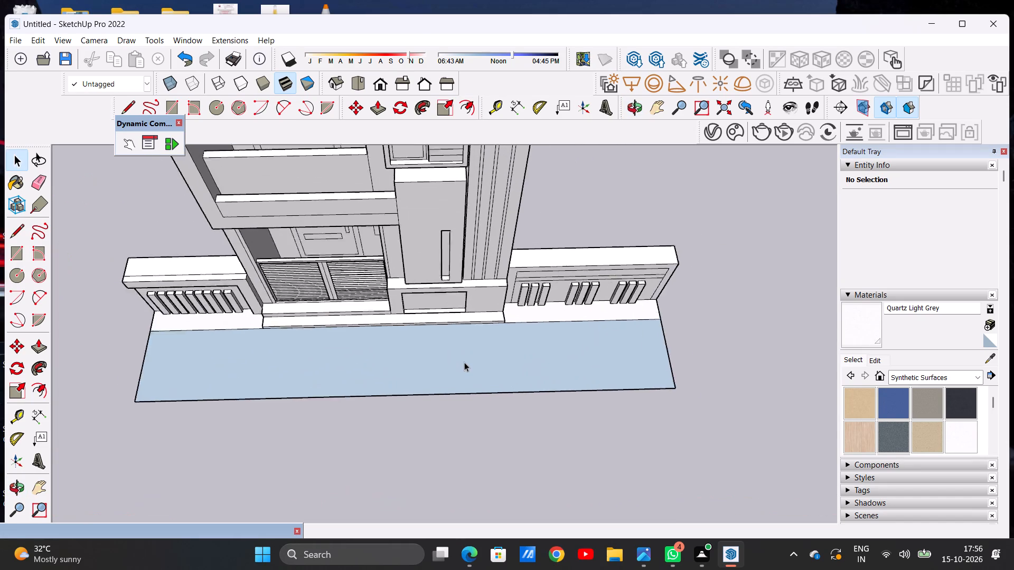
scroll(464, 362, "up", 2)
scroll(448, 363, "down", 7)
middle_click_drag(467, 364, 458, 284)
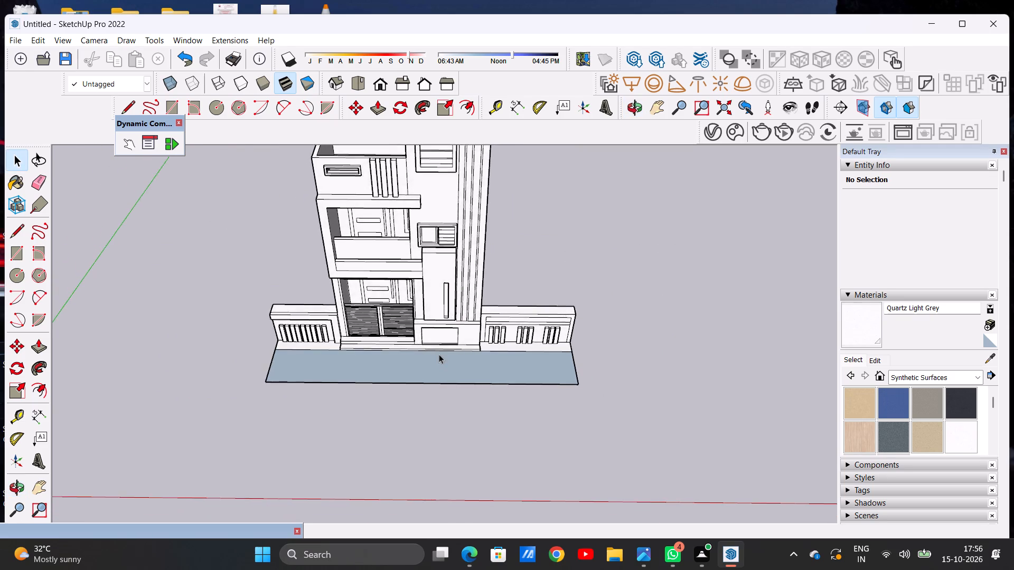
scroll(439, 354, "up", 8)
middle_click_drag(498, 389, 495, 413)
scroll(550, 391, "down", 5)
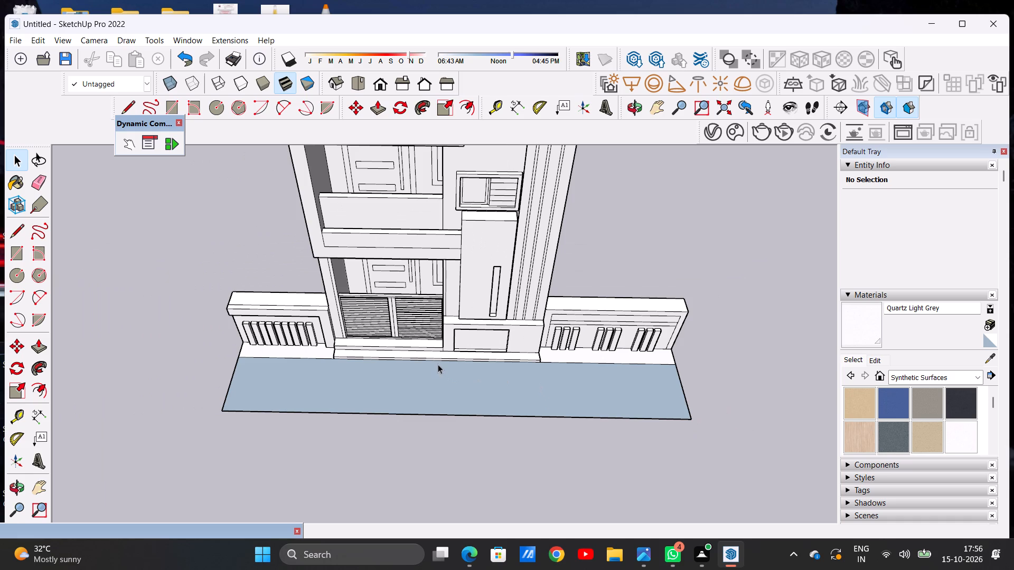
scroll(438, 364, "down", 2)
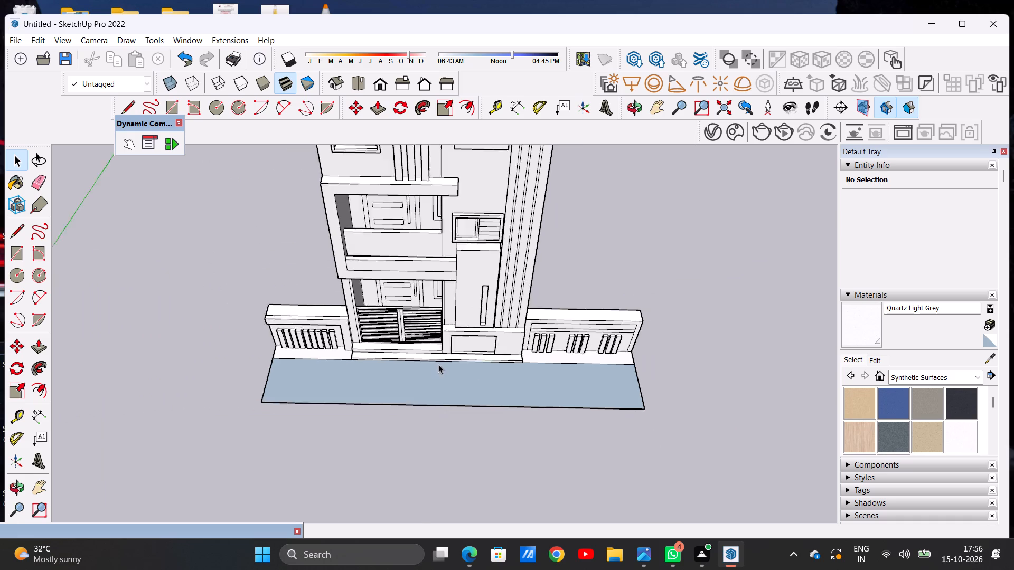
scroll(438, 364, "down", 4)
scroll(472, 385, "up", 6)
middle_click_drag(477, 405, 477, 421)
scroll(478, 419, "down", 2)
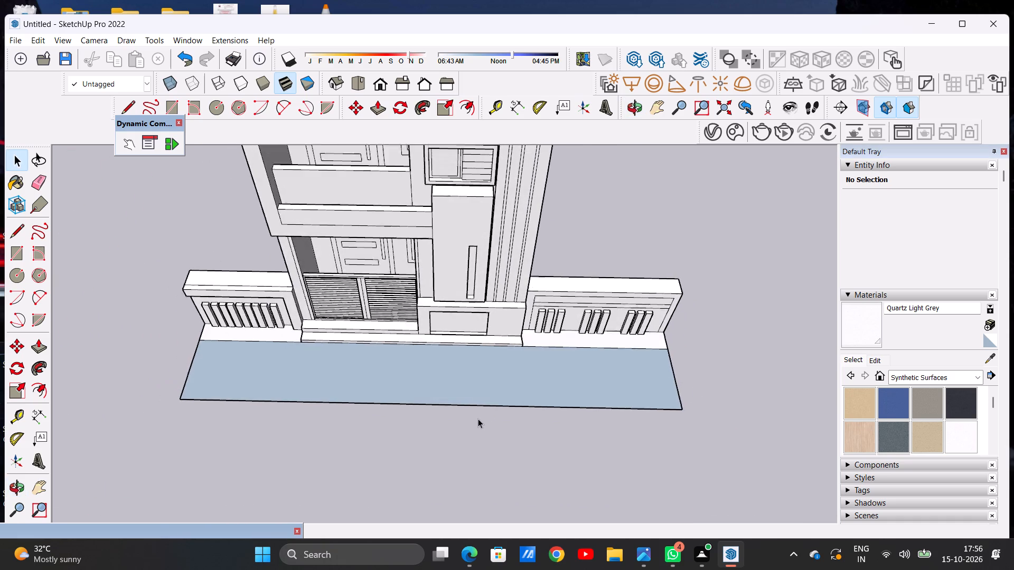
scroll(478, 419, "down", 9)
scroll(508, 381, "down", 1)
scroll(508, 381, "up", 11)
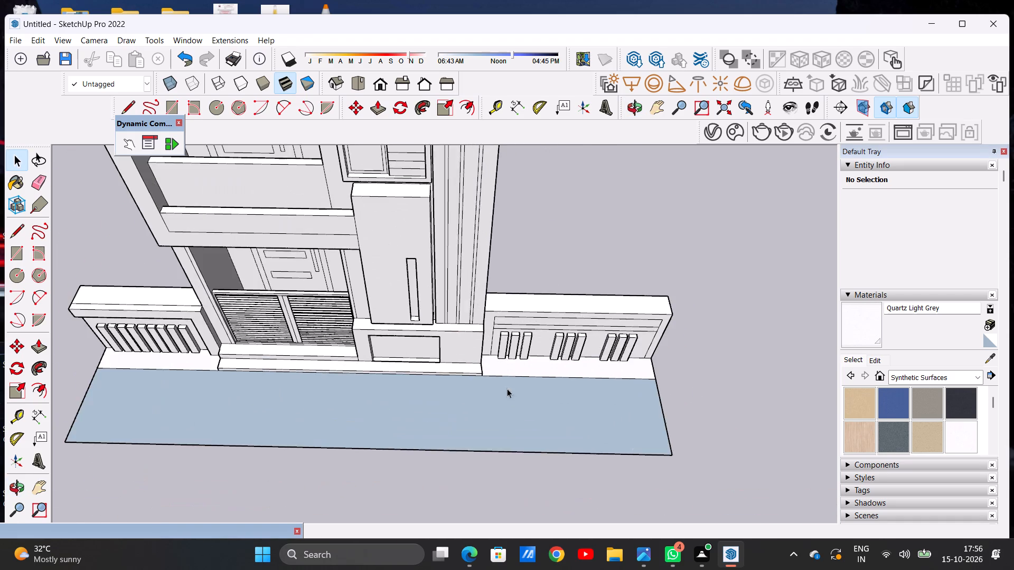
middle_click_drag(508, 427, 511, 328)
scroll(522, 387, "down", 11)
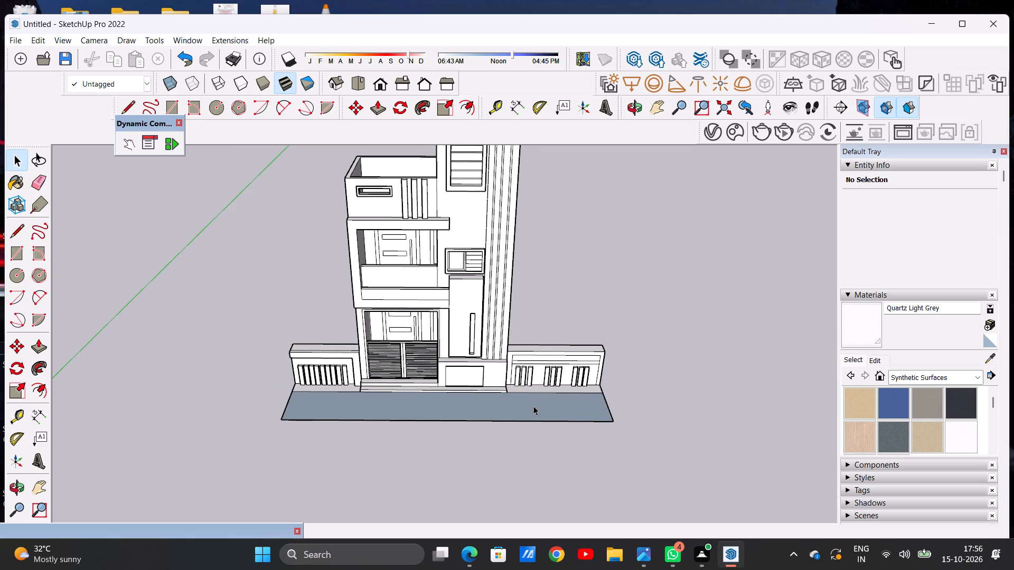
Draw a second rectangle along the outer front edge of the ground surface, matching its full width, to extend the ground forward.
scroll(508, 410, "down", 3)
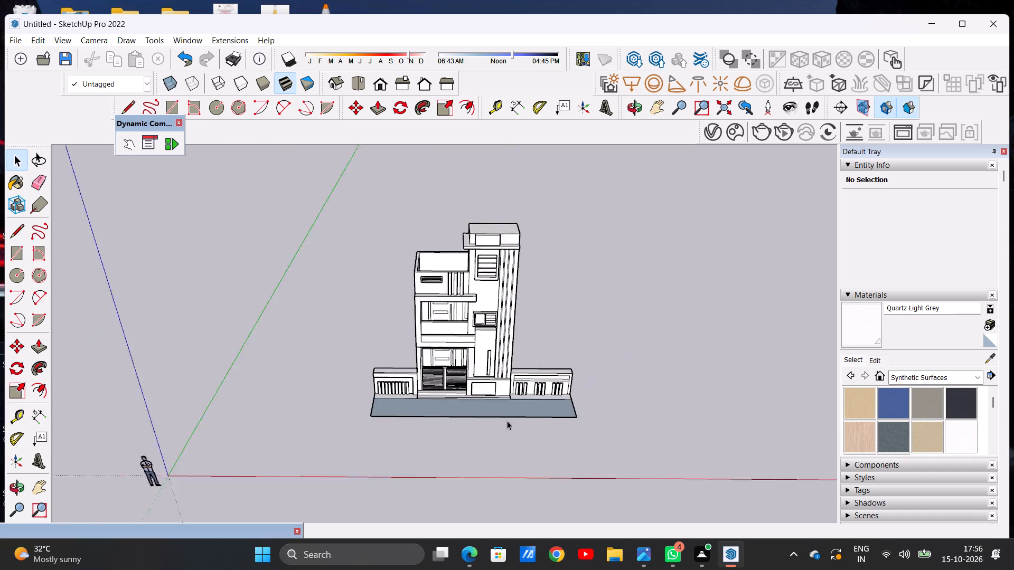
scroll(507, 421, "down", 3)
scroll(488, 296, "up", 8)
scroll(486, 287, "down", 7)
middle_click_drag(521, 366, 518, 473)
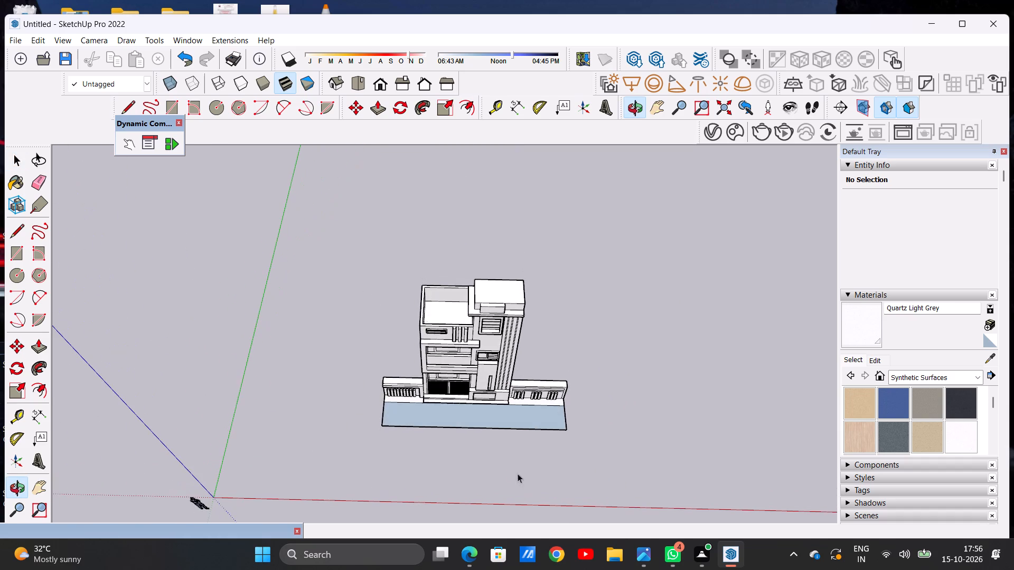
scroll(464, 429, "up", 2)
scroll(464, 429, "down", 1)
scroll(464, 429, "up", 10)
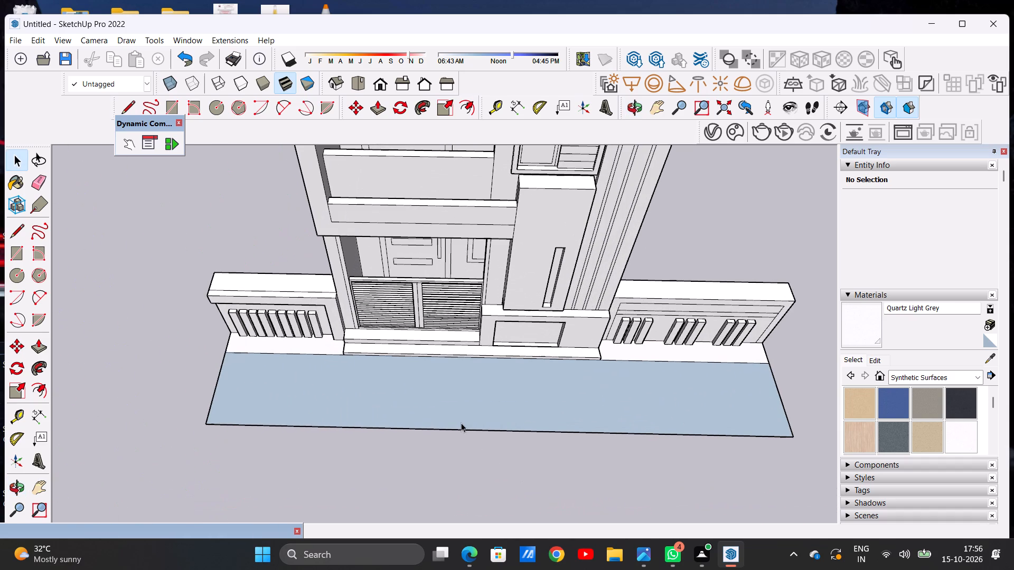
key("r")
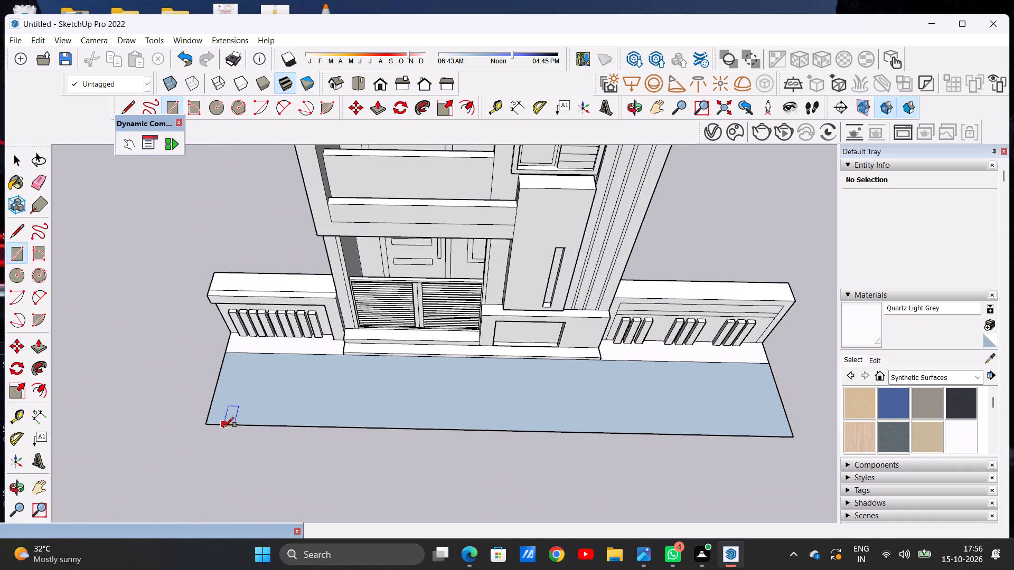
left_click(206, 420)
scroll(486, 433, "down", 6)
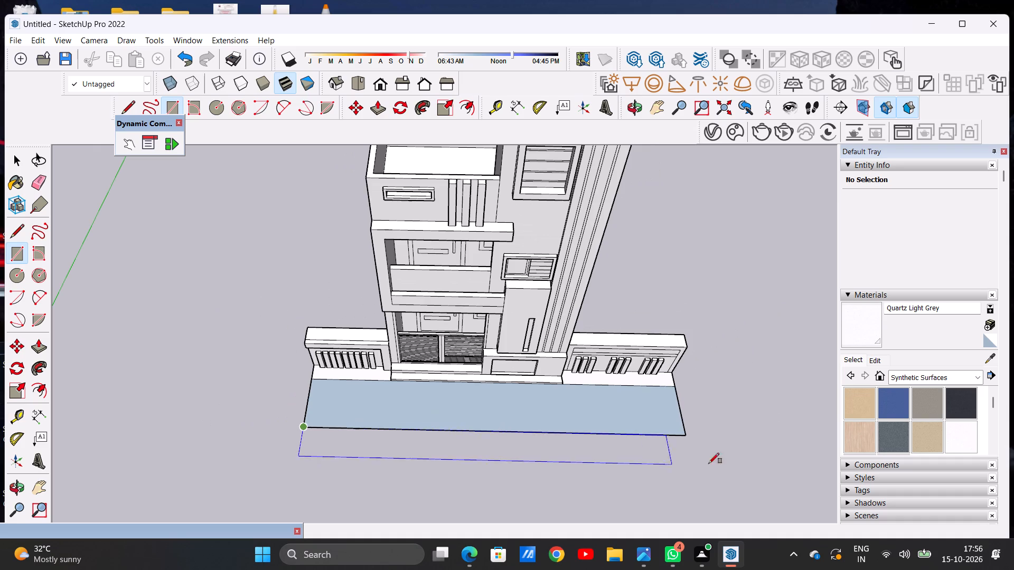
left_click(687, 435)
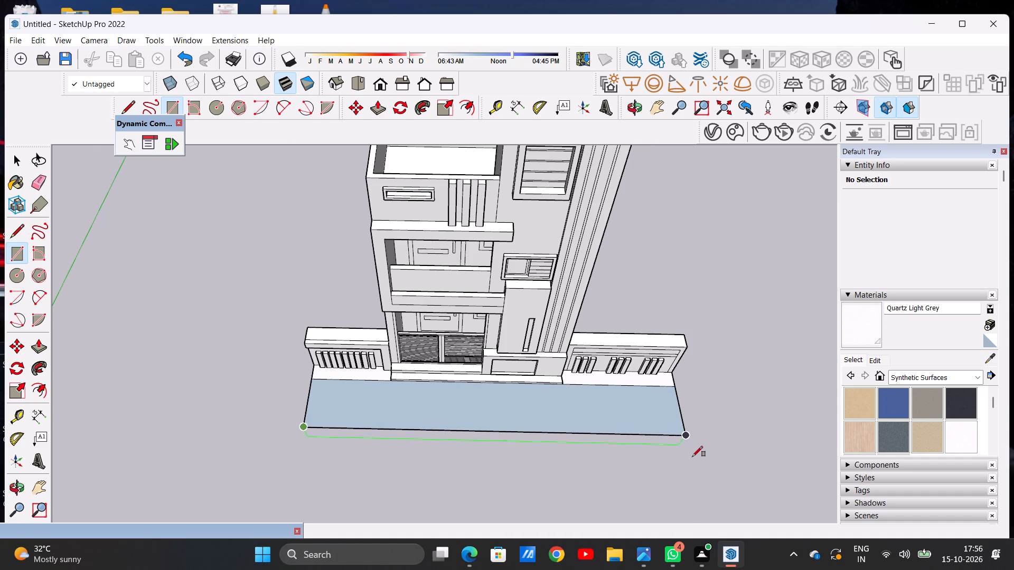
left_click(694, 463)
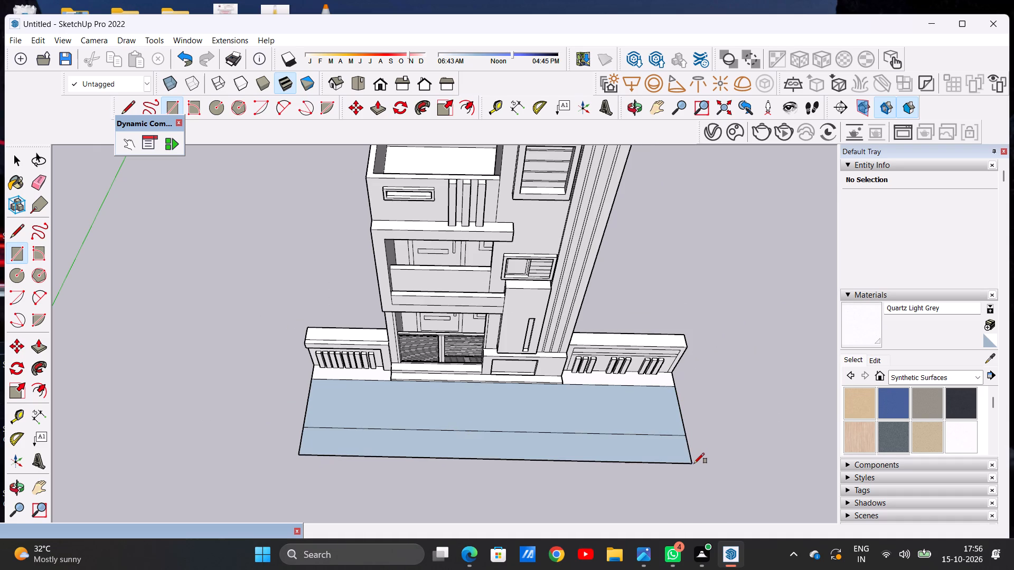
key("space")
Erase the dividing edge between the two ground rectangles to merge them into one surface.
key("e")
left_click_drag(651, 433, 651, 443)
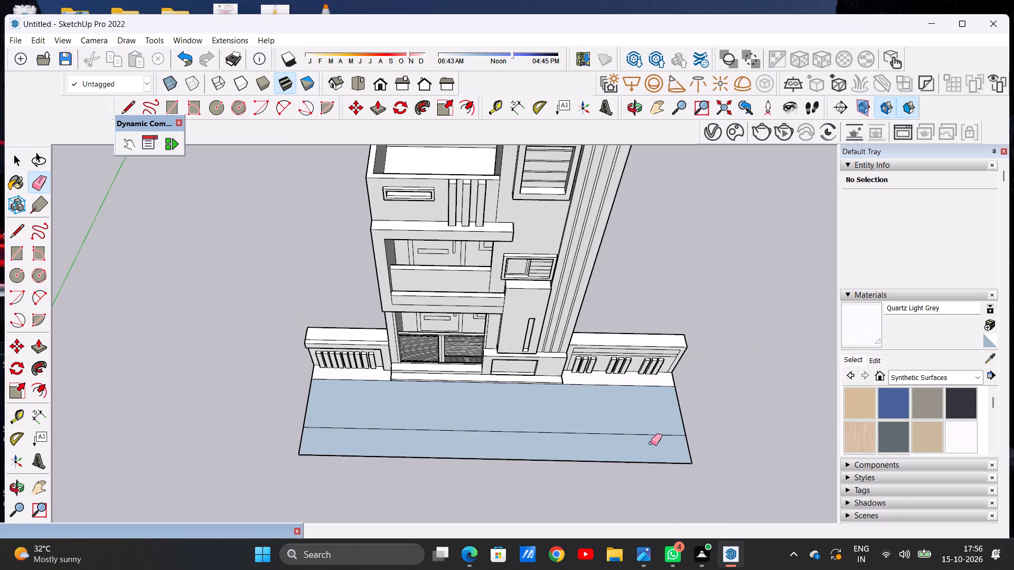
left_click_drag(651, 443, 650, 444)
key("space")
Examine the extended ground surface against the house and both boundary walls from the front, above and at an angle.
scroll(466, 414, "down", 7)
scroll(523, 416, "up", 3)
scroll(523, 416, "down", 1)
scroll(523, 416, "up", 3)
middle_click_drag(598, 398, 588, 355)
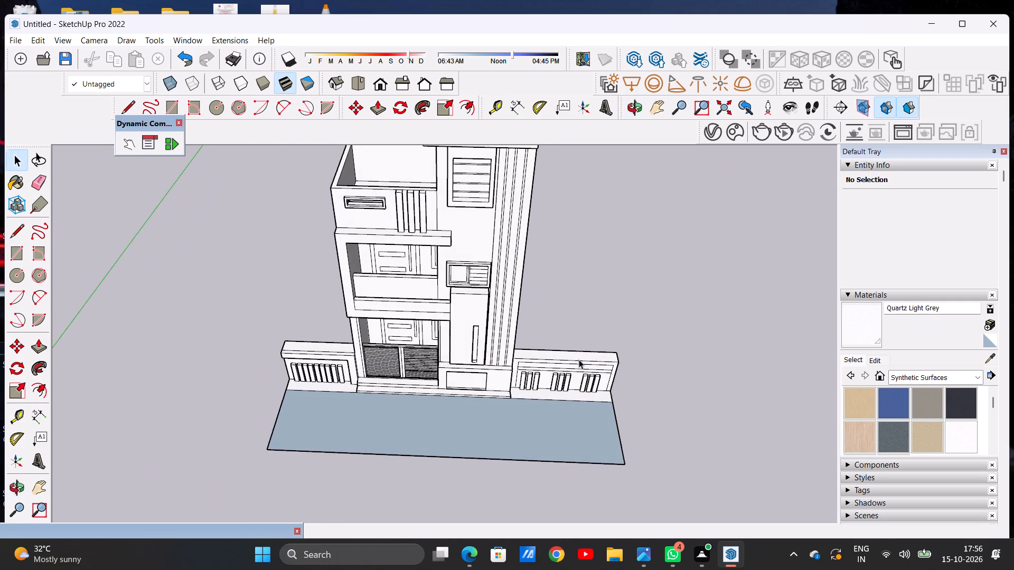
scroll(546, 375, "down", 3)
middle_click_drag(369, 389, 476, 367)
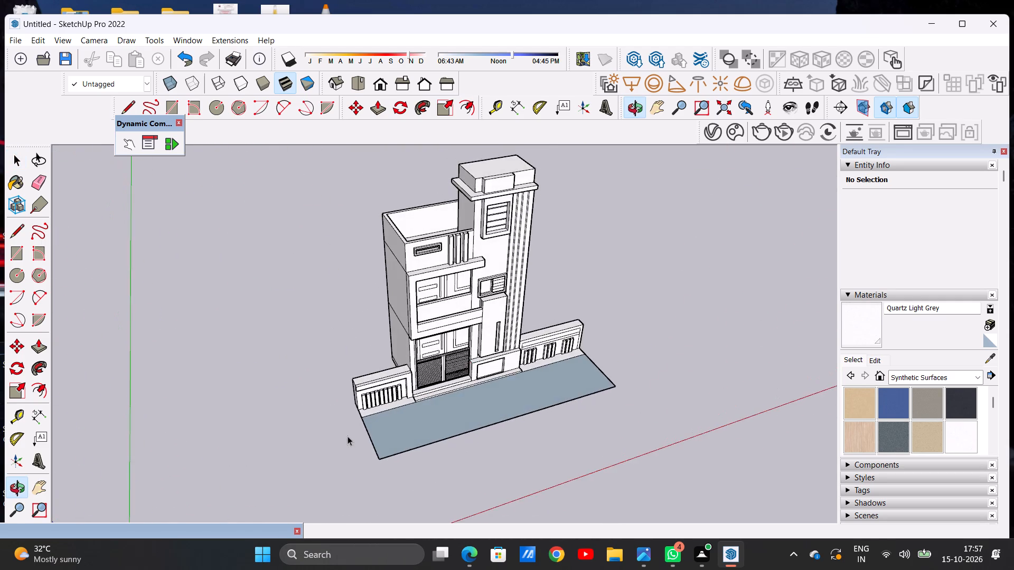
scroll(347, 436, "up", 17)
middle_click_drag(353, 472, 262, 404)
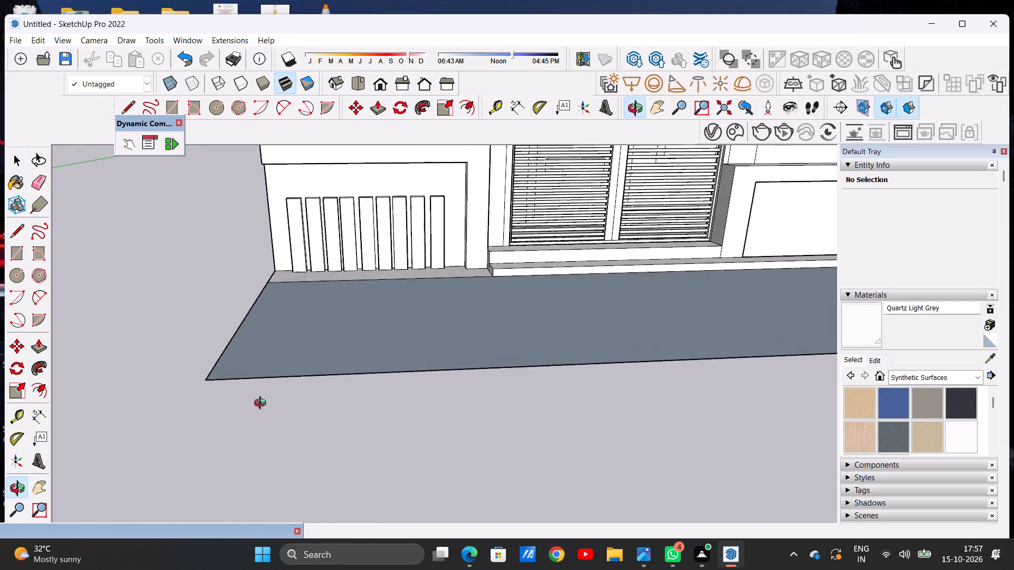
middle_click_drag(262, 404, 252, 412)
scroll(560, 399, "down", 14)
middle_click_drag(553, 359, 490, 414)
scroll(495, 415, "up", 1)
scroll(508, 414, "down", 5)
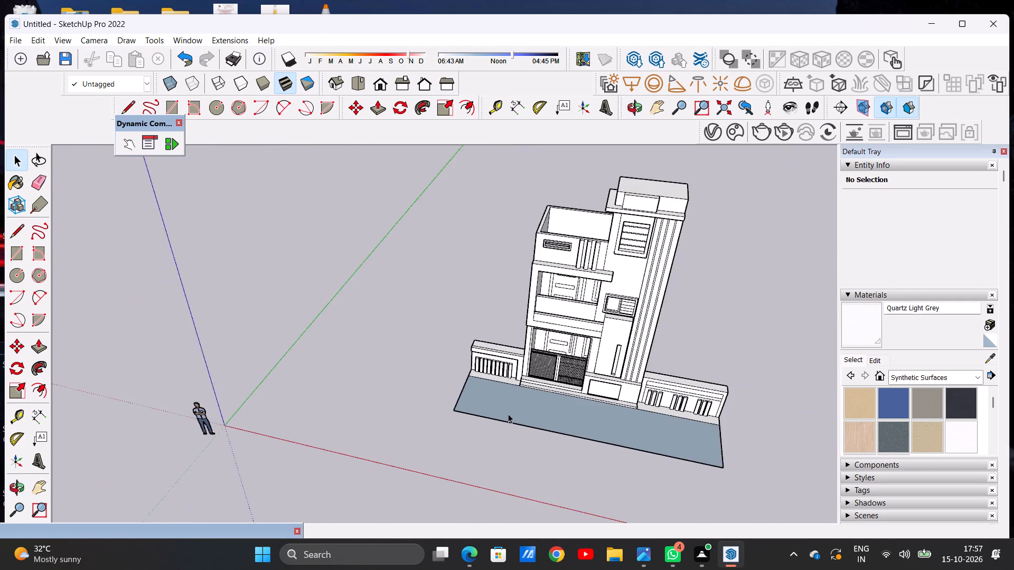
scroll(508, 414, "down", 10)
middle_click_drag(506, 395, 542, 416)
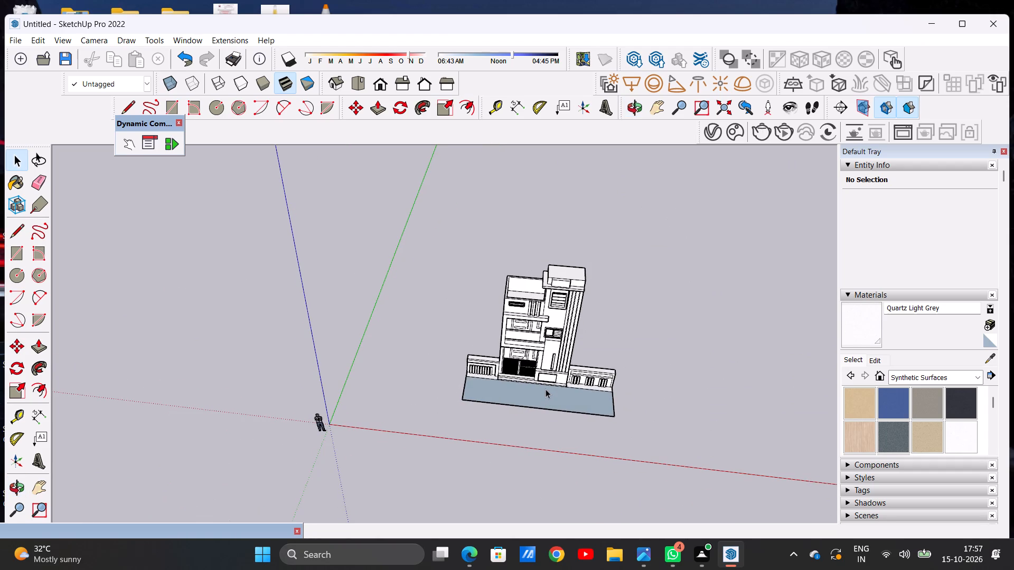
scroll(561, 359, "up", 5)
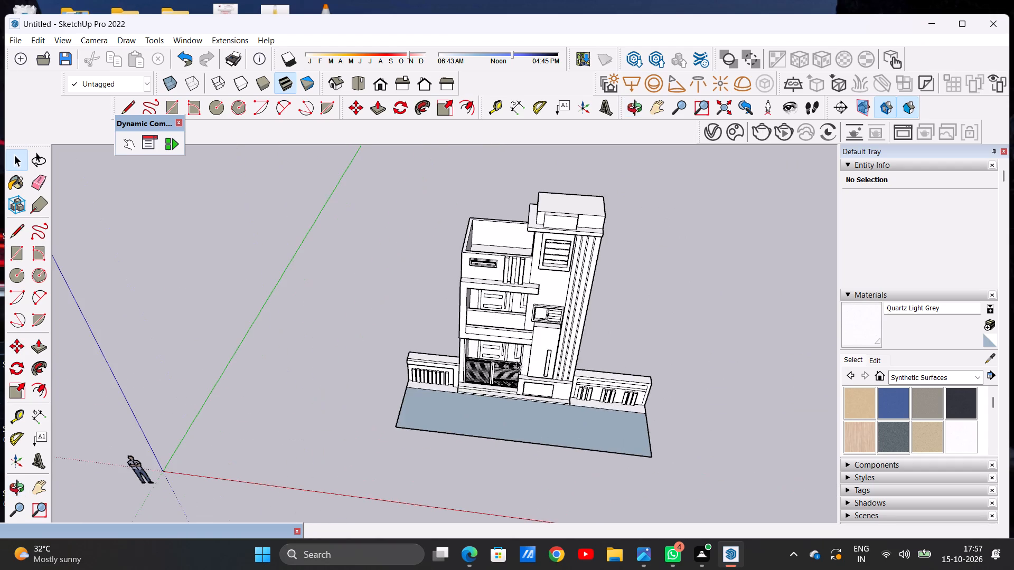
scroll(463, 385, "up", 2)
scroll(463, 385, "down", 1)
scroll(463, 385, "up", 11)
scroll(297, 318, "down", 14)
middle_click_drag(302, 330, 332, 375)
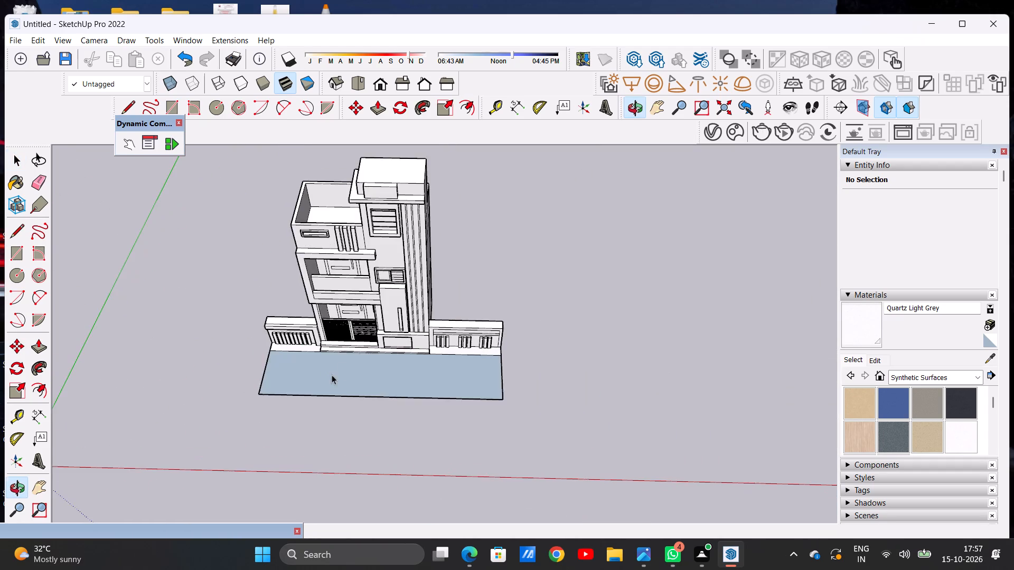
scroll(354, 358, "up", 5)
scroll(612, 326, "down", 5)
scroll(419, 344, "up", 1)
scroll(412, 343, "down", 1)
scroll(412, 343, "up", 4)
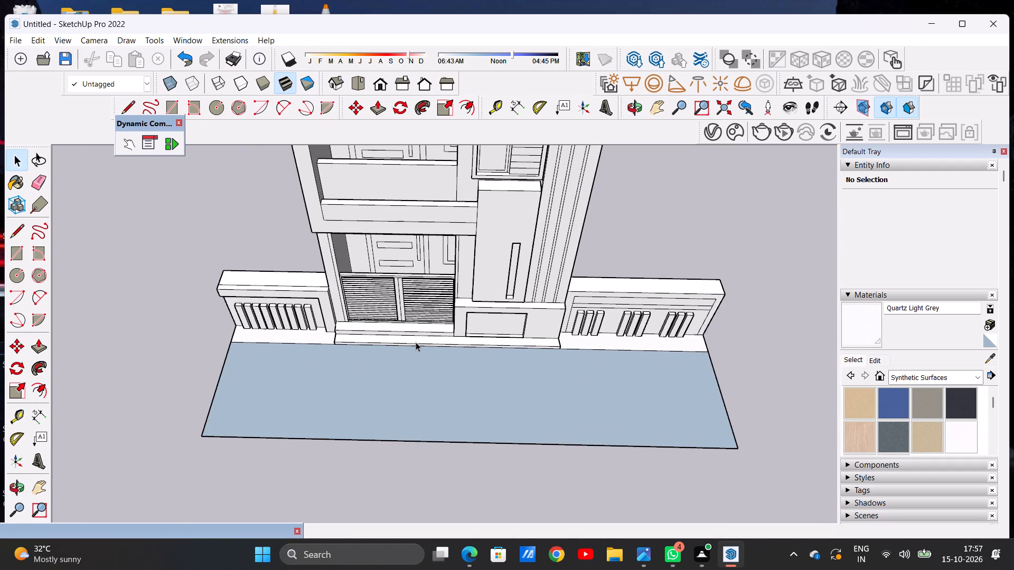
scroll(426, 364, "down", 4)
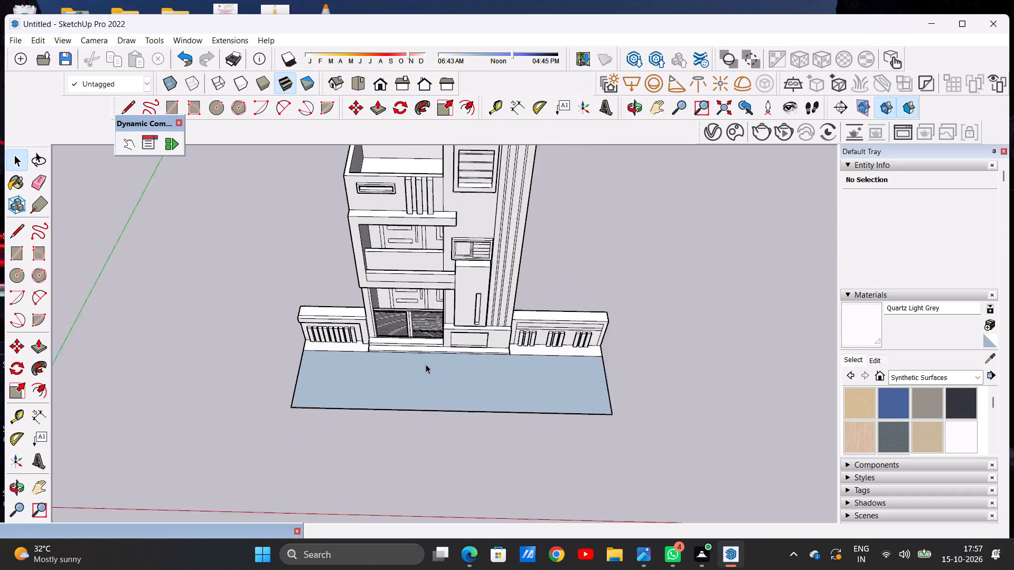
scroll(426, 364, "down", 2)
scroll(428, 425, "up", 5)
scroll(460, 369, "down", 12)
middle_click_drag(481, 377, 478, 360)
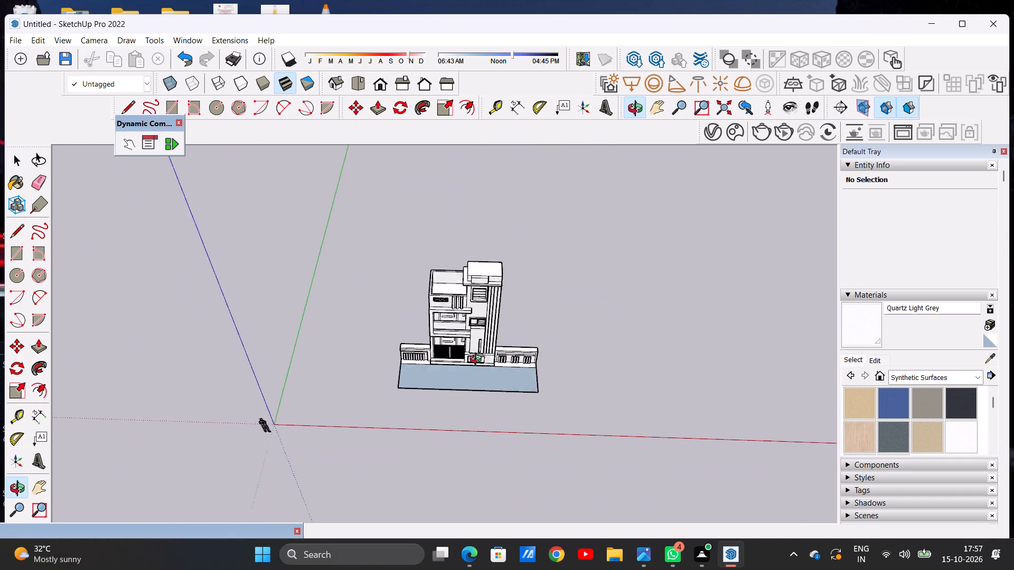
middle_click_drag(478, 360, 483, 300)
middle_click_drag(483, 300, 471, 402)
Paint the ground surface in front of the house with the Formica Speckled Grey material.
scroll(482, 375, "up", 6)
scroll(371, 351, "down", 1)
scroll(371, 351, "up", 10)
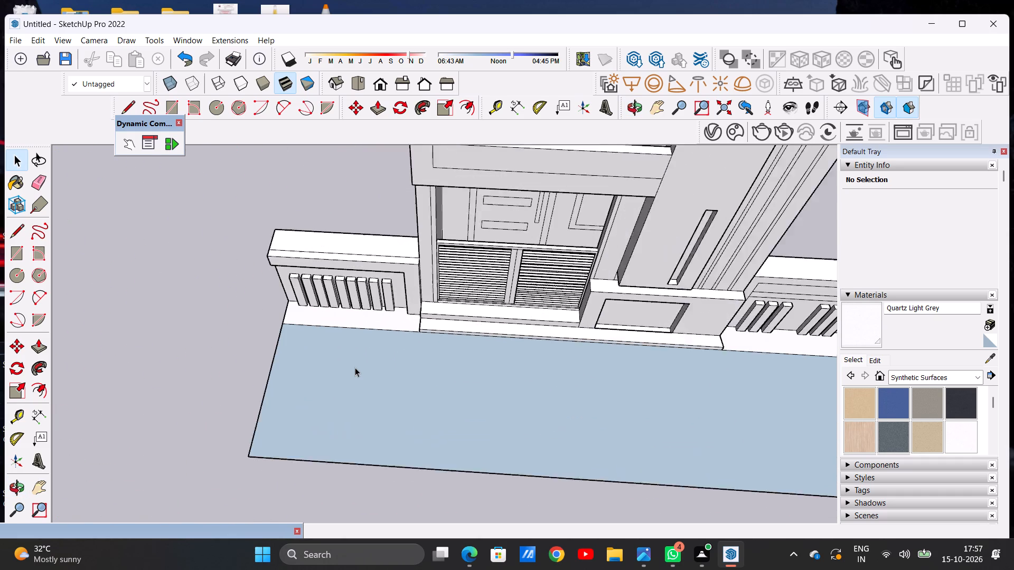
scroll(355, 367, "up", 1)
left_click(888, 438)
left_click(532, 440)
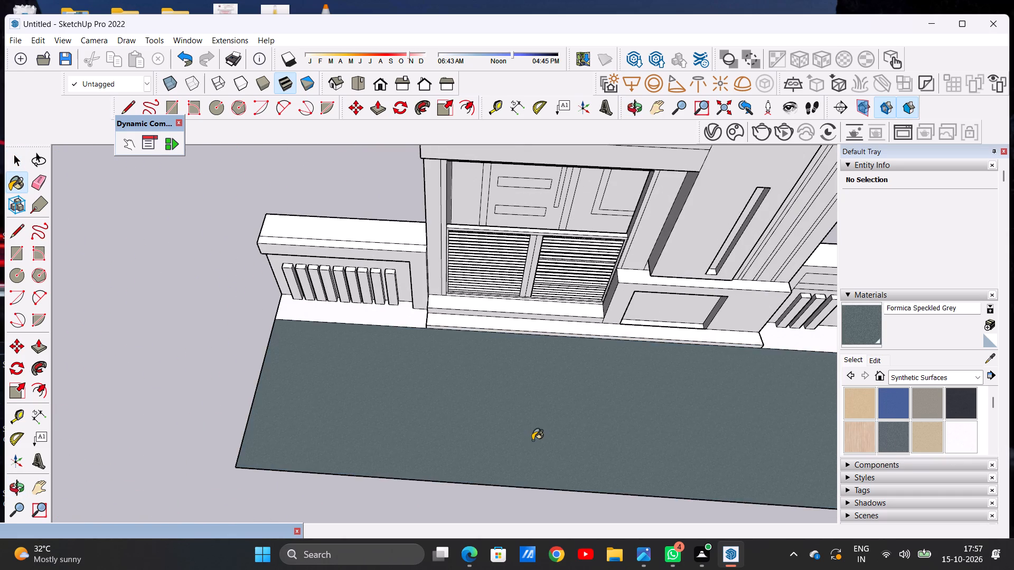
scroll(532, 440, "up", 5)
scroll(344, 439, "down", 16)
middle_click_drag(430, 444, 443, 465)
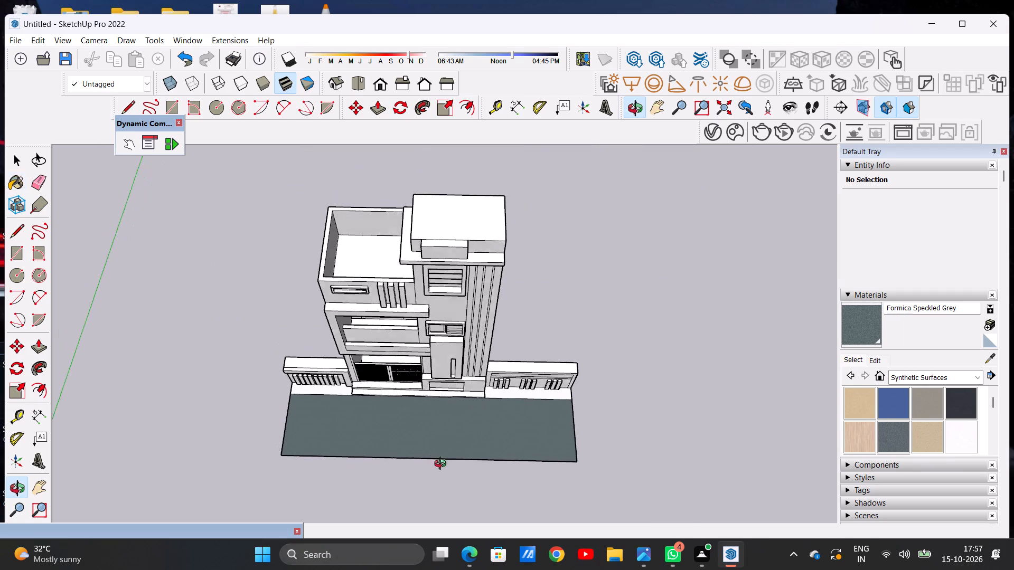
middle_click_drag(443, 465, 452, 471)
scroll(422, 426, "up", 7)
key("space")
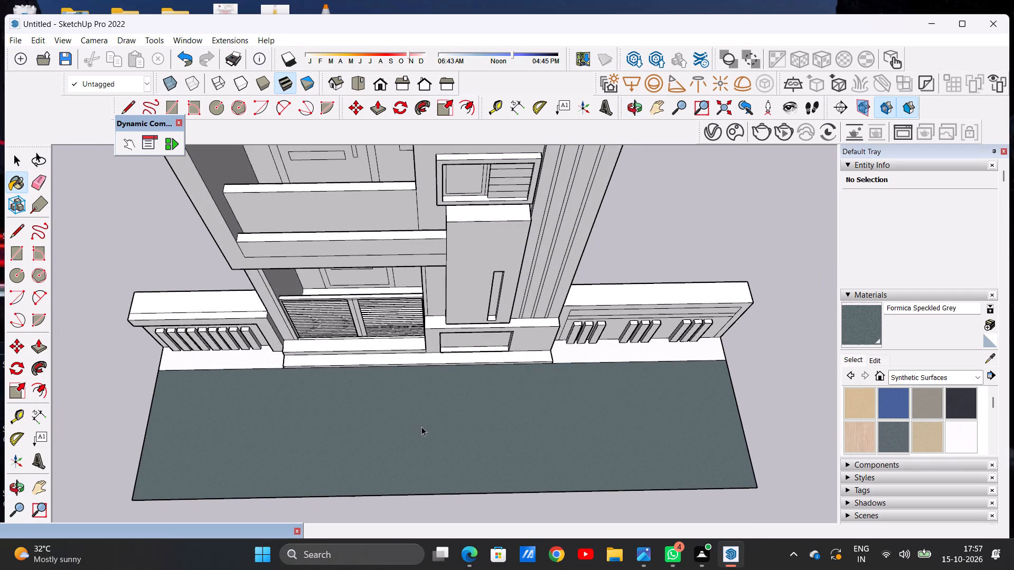
Examine the painted ground, boundary walls and house from the front, both sides, the rear and above.
scroll(441, 424, "down", 13)
scroll(446, 395, "up", 2)
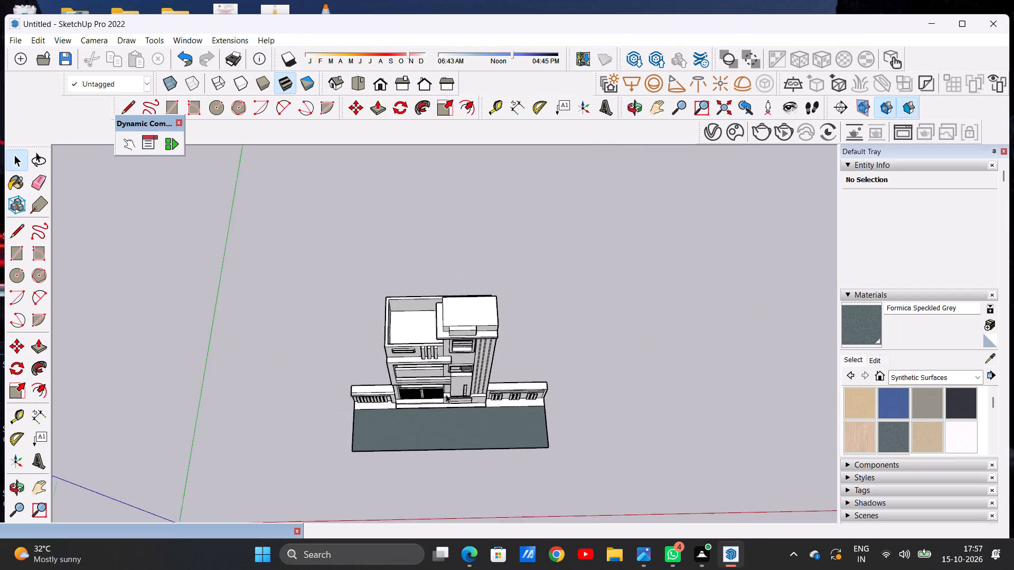
scroll(446, 394, "up", 5)
middle_click_drag(456, 432, 176, 287)
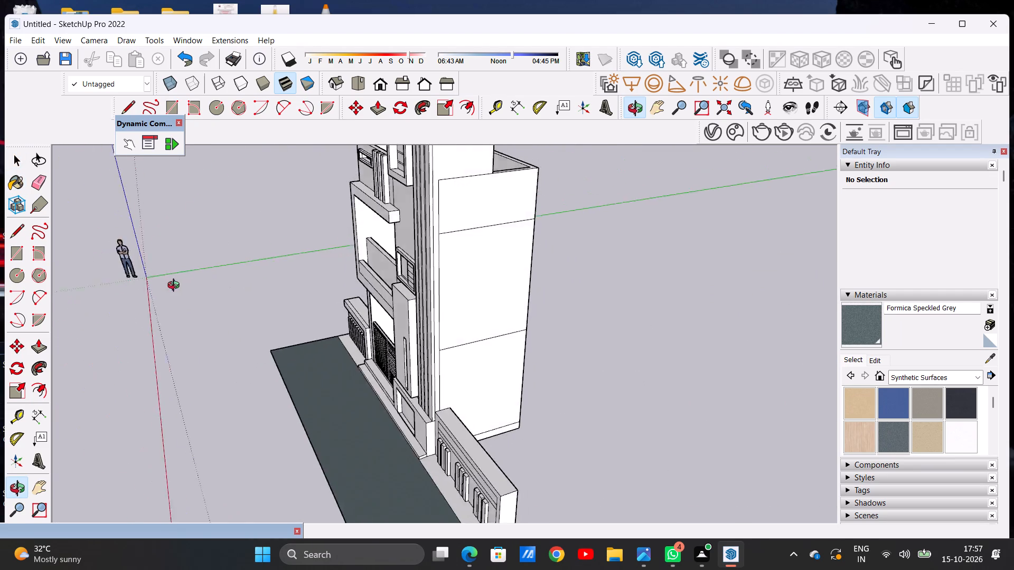
middle_click_drag(176, 287, 476, 265)
middle_click_drag(191, 278, 351, 304)
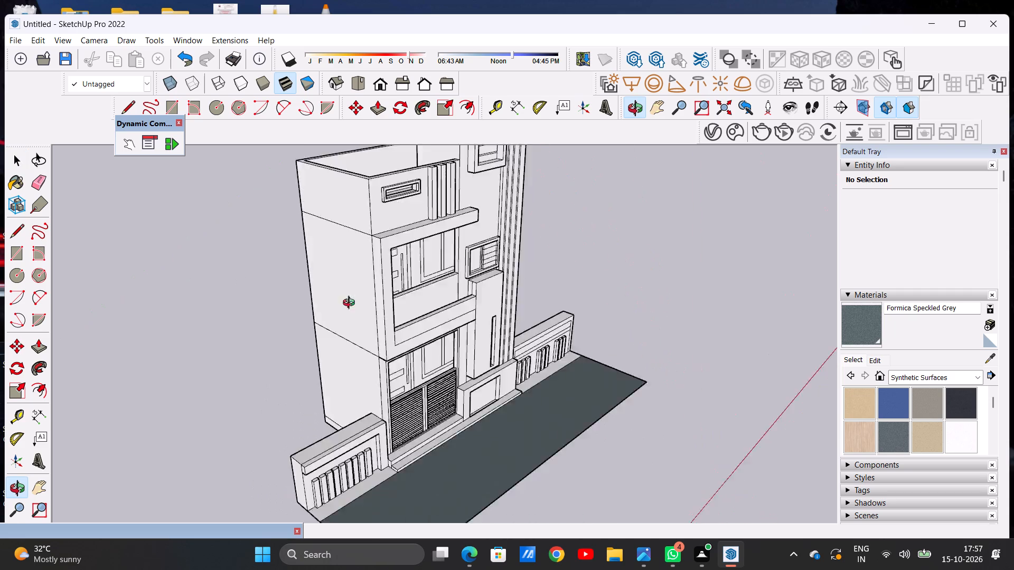
middle_click_drag(351, 304, 257, 304)
middle_click_drag(612, 304, 175, 294)
middle_click_drag(601, 297, 390, 330)
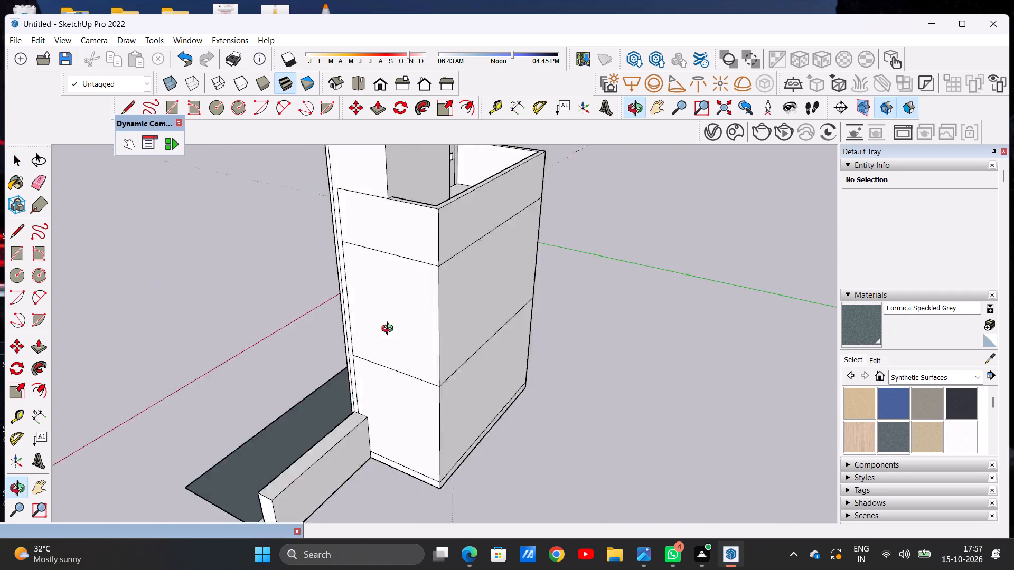
middle_click_drag(390, 330, 596, 356)
middle_click_drag(323, 379, 595, 367)
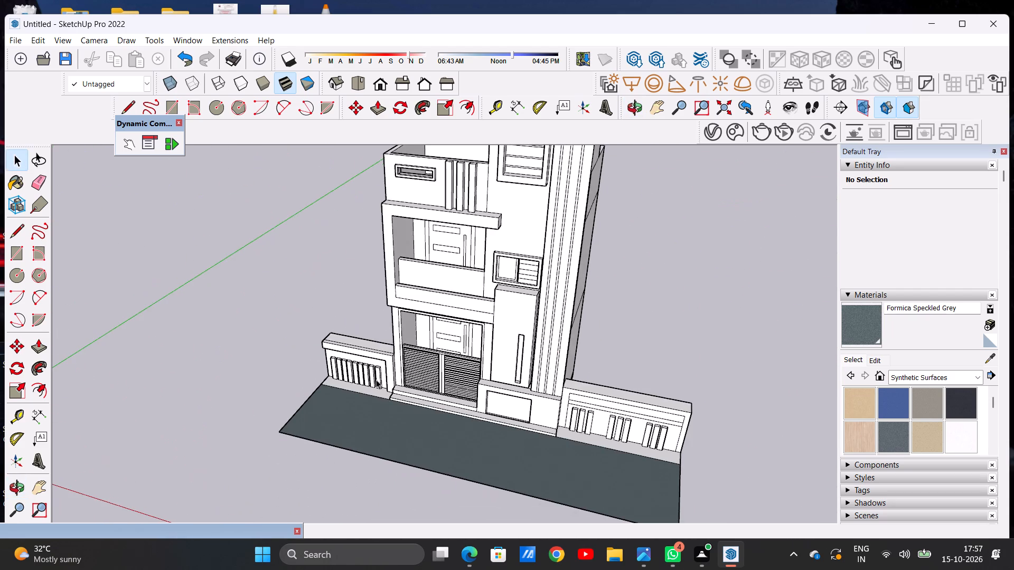
middle_click_drag(374, 383, 466, 358)
scroll(406, 413, "down", 5)
scroll(523, 419, "up", 2)
scroll(523, 419, "down", 1)
scroll(523, 419, "up", 1)
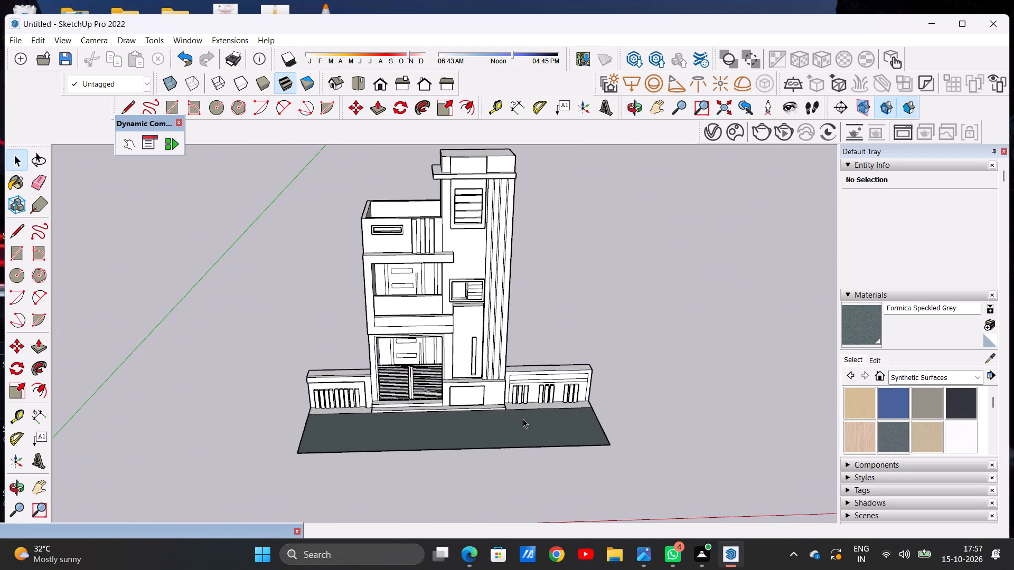
middle_click_drag(523, 419, 506, 374)
scroll(443, 391, "down", 1)
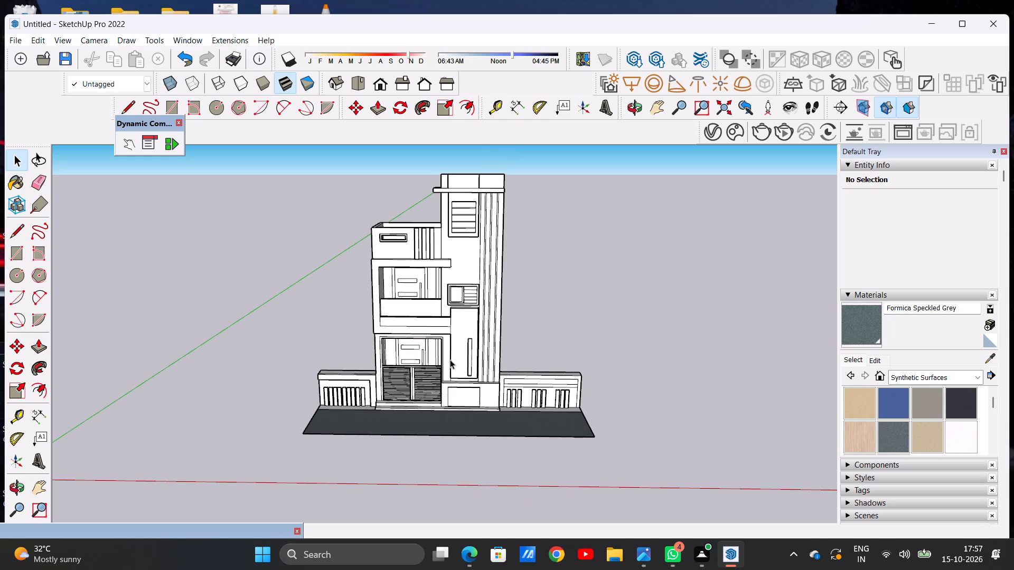
scroll(451, 358, "up", 1)
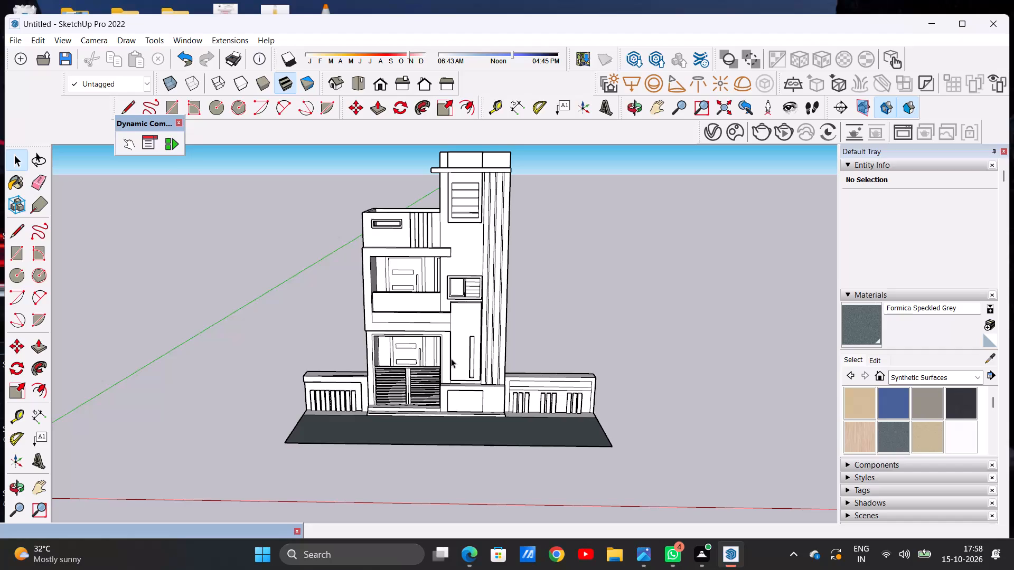
scroll(546, 410, "down", 7)
scroll(541, 410, "up", 8)
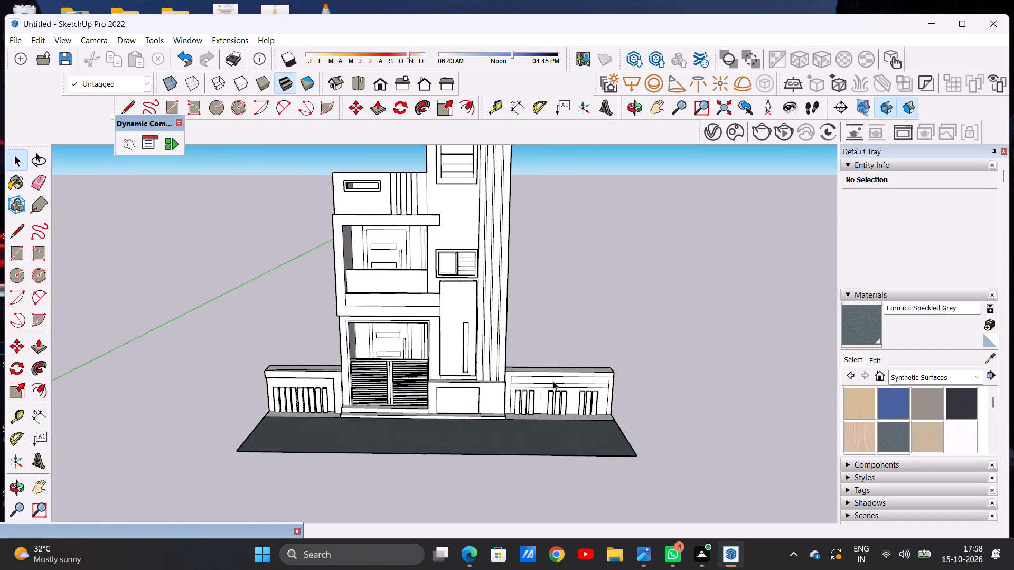
middle_click_drag(561, 366, 105, 427)
scroll(335, 421, "up", 6)
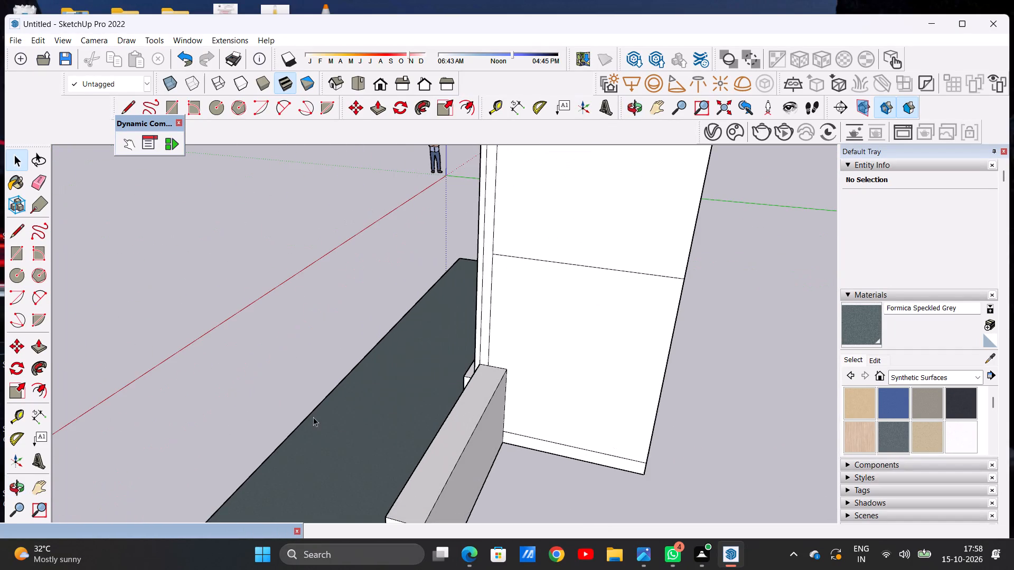
middle_click_drag(313, 417, 506, 400)
scroll(450, 392, "down", 6)
middle_click_drag(420, 388, 585, 388)
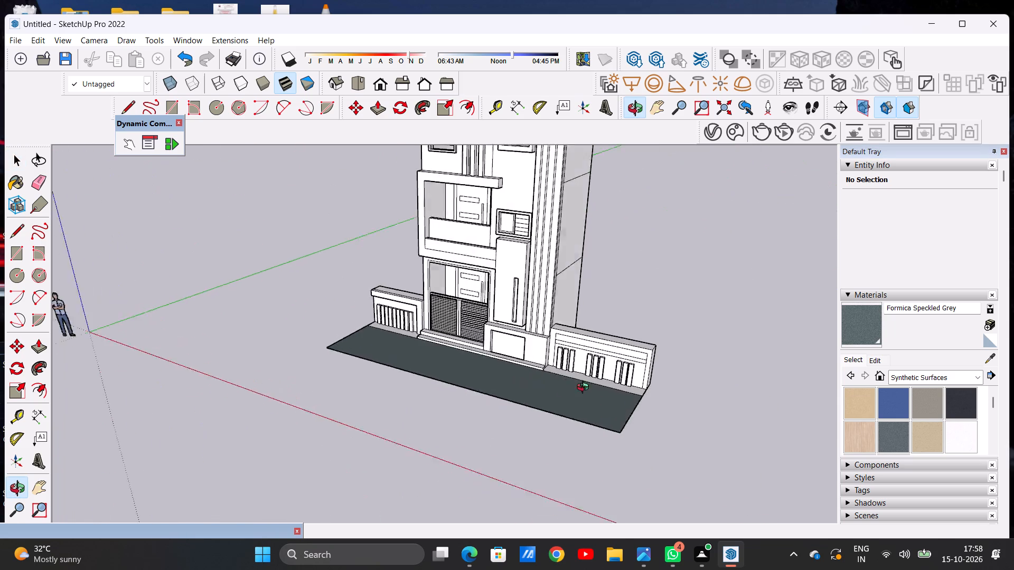
middle_click_drag(585, 388, 621, 385)
middle_click_drag(570, 364, 587, 423)
scroll(588, 424, "down", 6)
scroll(429, 375, "up", 7)
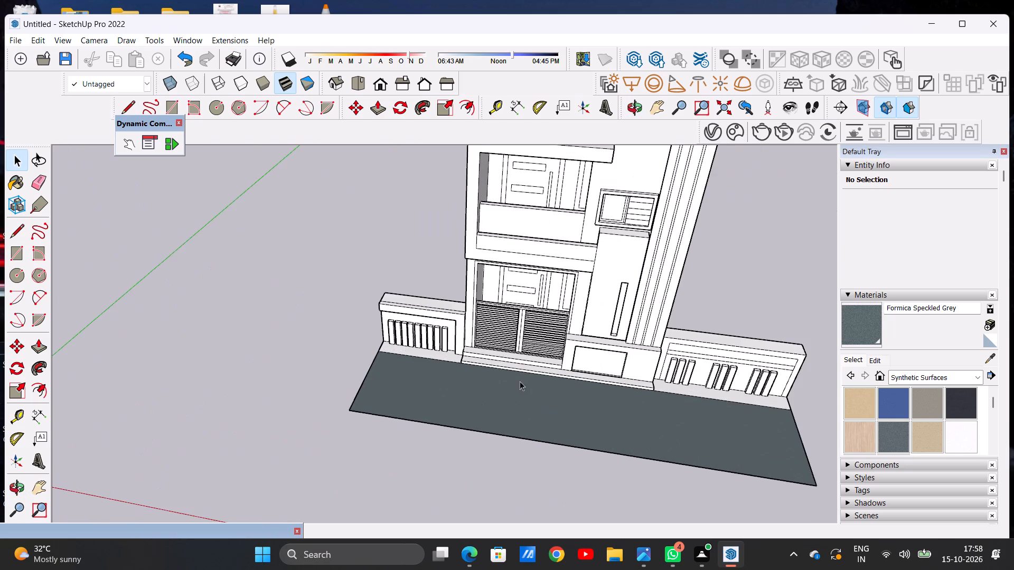
middle_click_drag(528, 402, 553, 335)
scroll(447, 363, "down", 10)
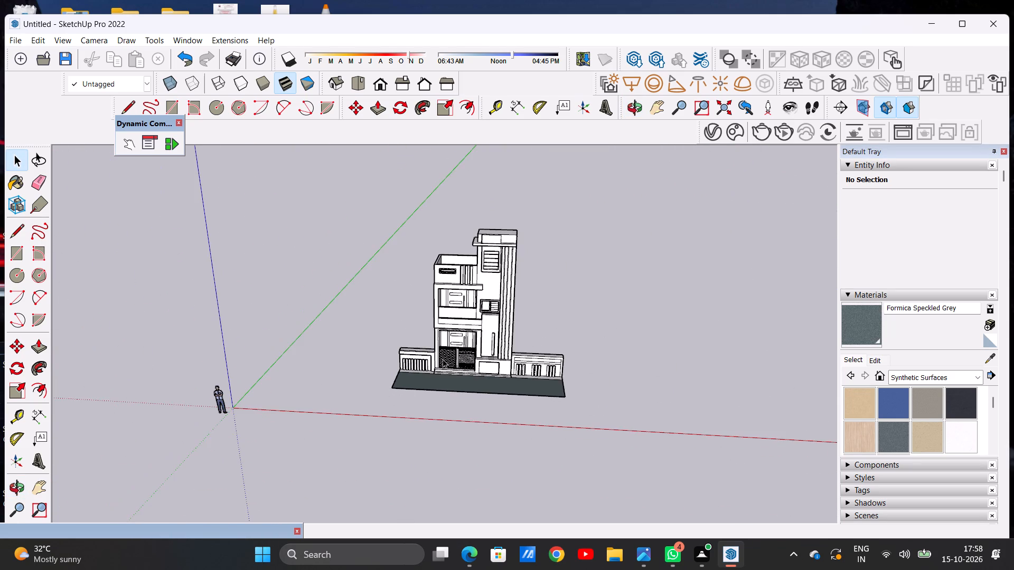
Examine the slatted entrance gate and the porch around it up close from the front.
scroll(452, 359, "up", 3)
scroll(452, 359, "down", 1)
scroll(452, 359, "up", 20)
scroll(454, 374, "up", 1)
middle_click_drag(454, 374, 468, 336)
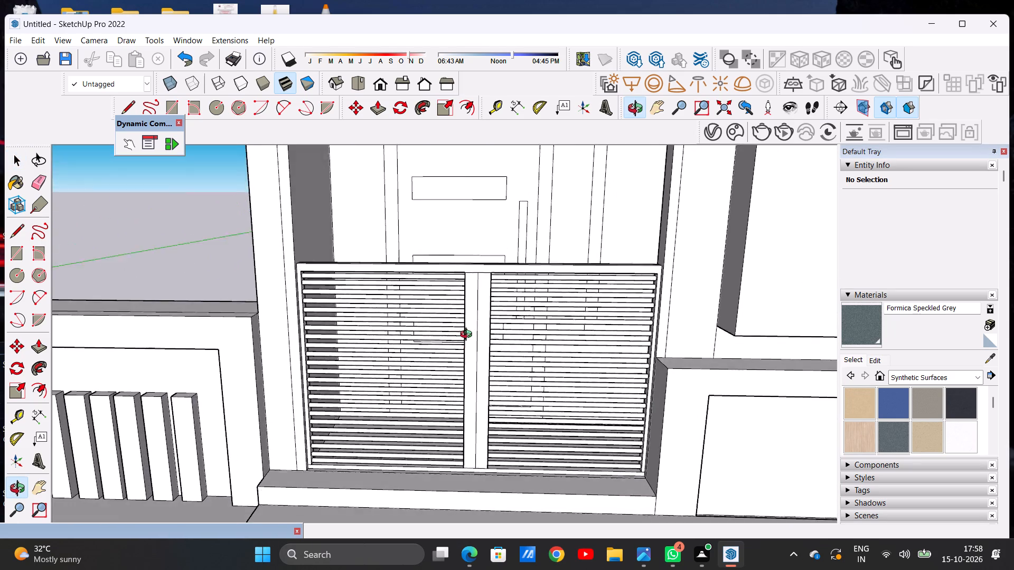
middle_click_drag(468, 336, 468, 329)
scroll(539, 338, "up", 2)
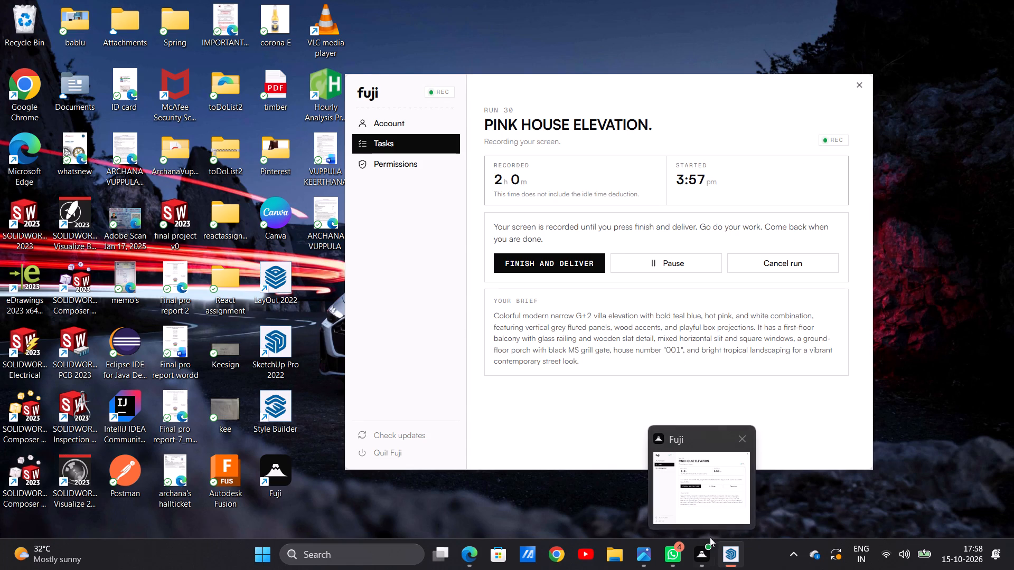
left_click(709, 491)
scroll(621, 430, "down", 9)
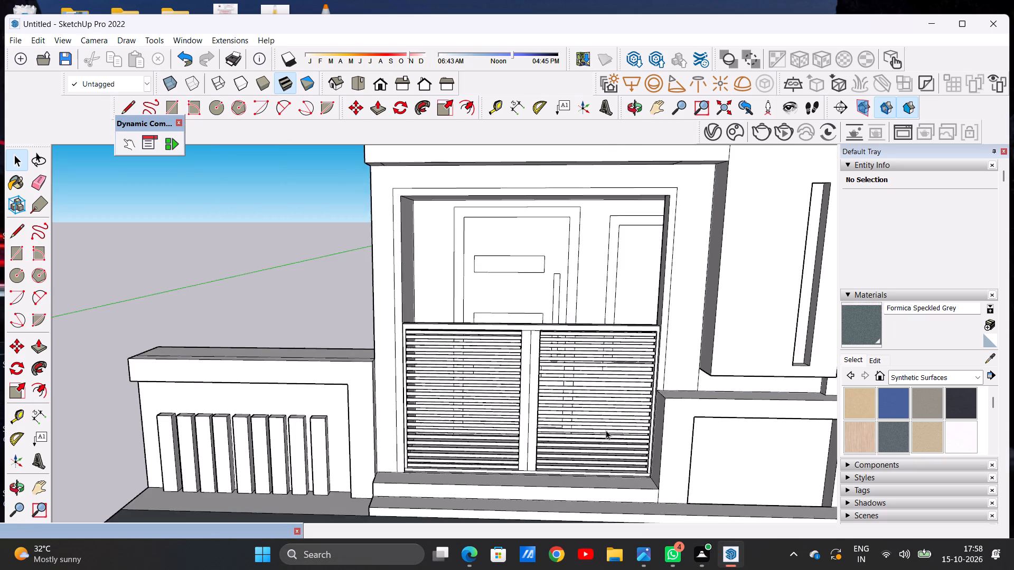
scroll(606, 430, "down", 4)
scroll(596, 405, "up", 11)
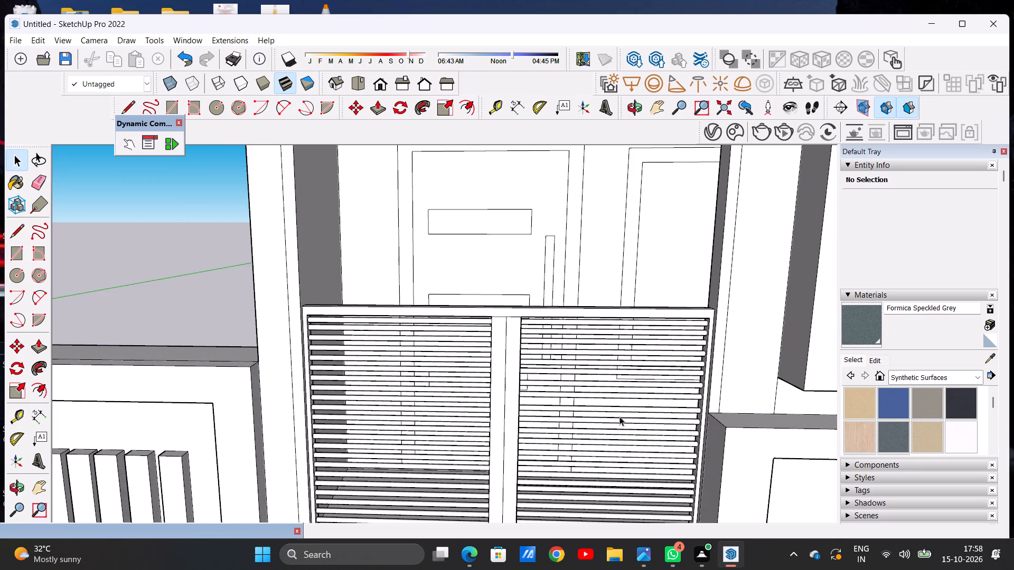
middle_click_drag(585, 409, 575, 404)
scroll(623, 463, "up", 2)
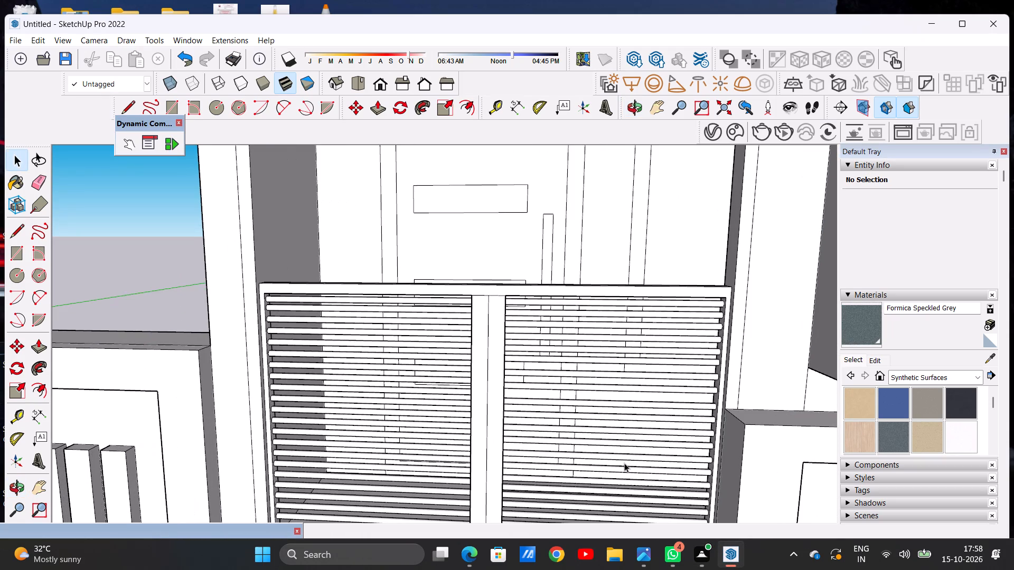
scroll(610, 414, "down", 2)
Paint the front faces of the gate's two centre posts and outer frame with Formica Laminate Dark from Synthetic Surfaces.
left_click(964, 380)
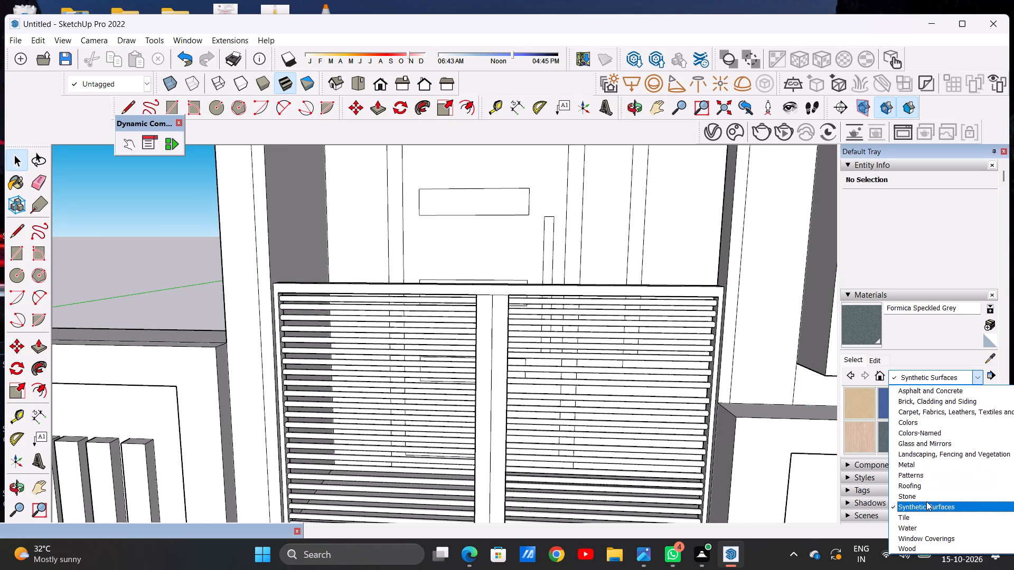
left_click(924, 506)
left_click(951, 404)
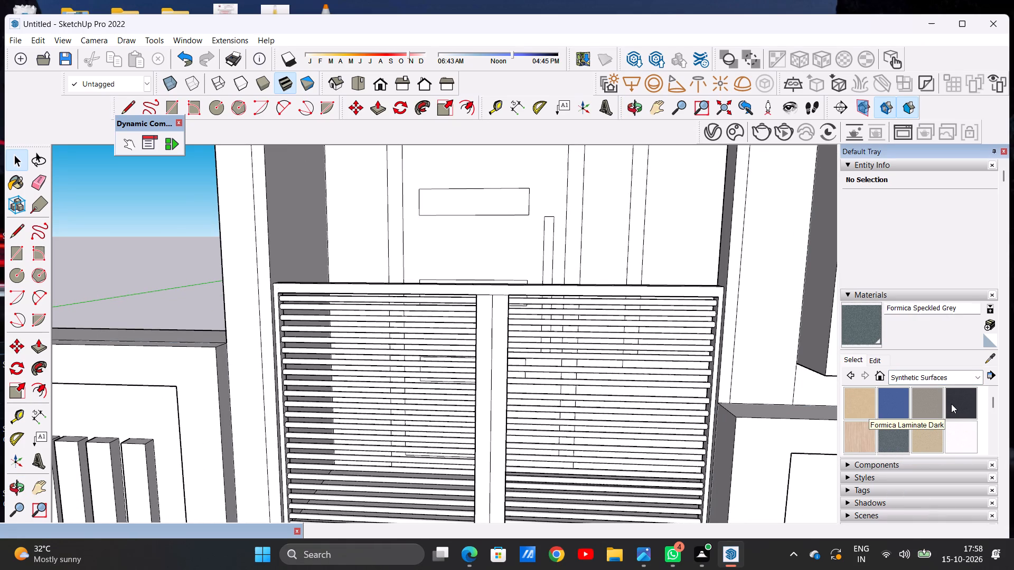
scroll(483, 372, "up", 3)
scroll(483, 372, "down", 1)
scroll(483, 372, "up", 3)
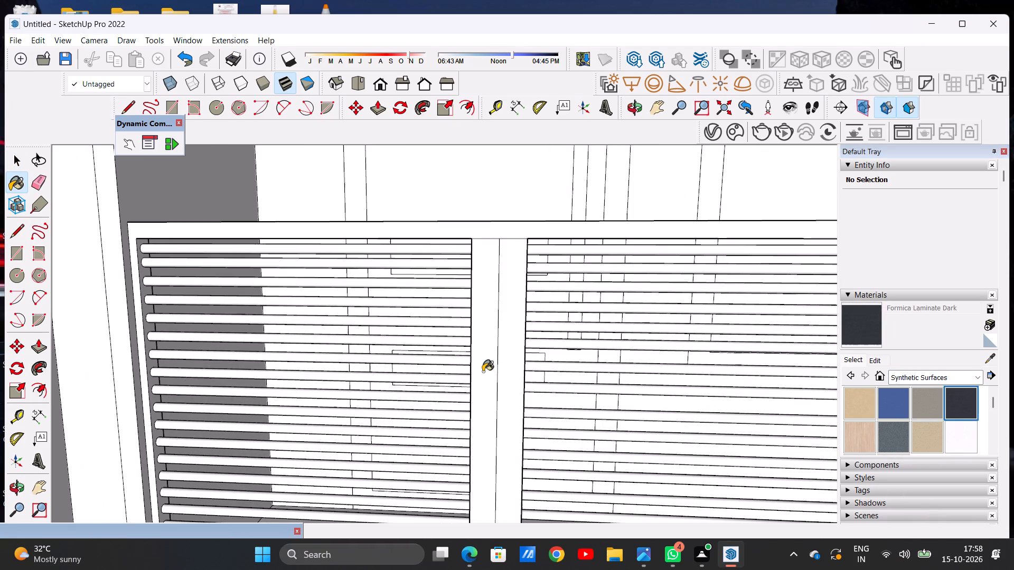
left_click(483, 372)
left_click(509, 356)
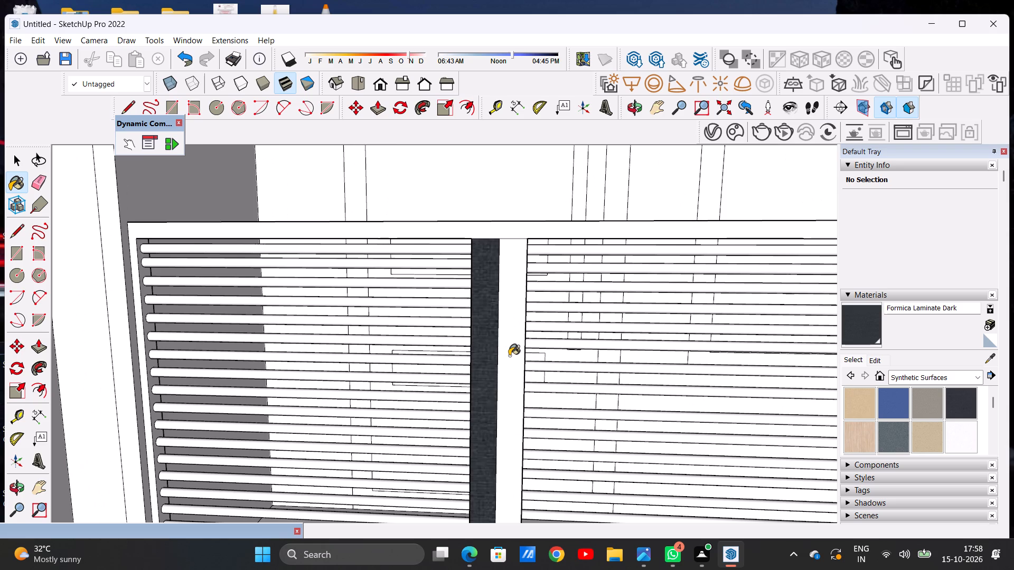
scroll(499, 391, "down", 7)
scroll(496, 313, "up", 9)
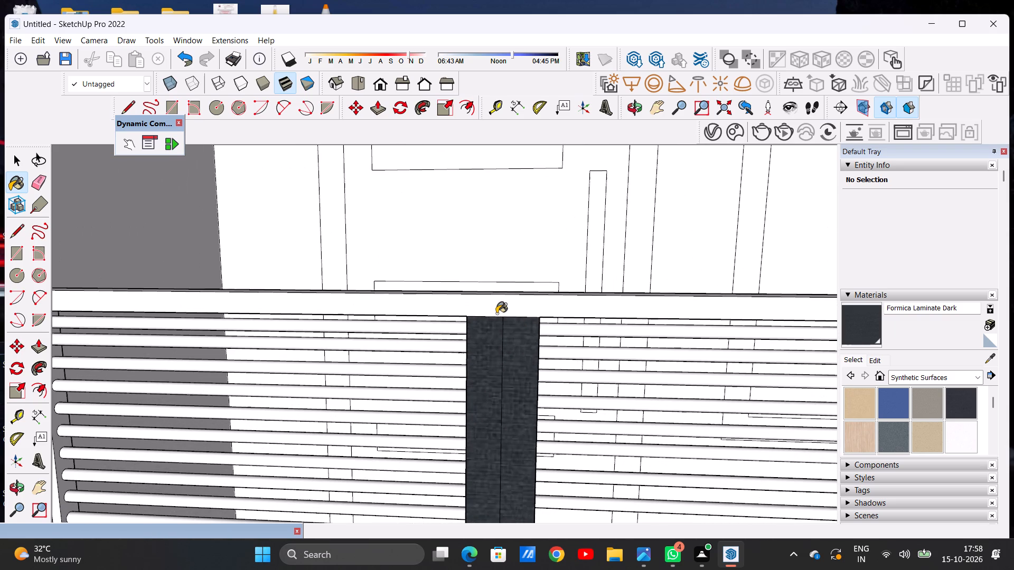
left_click(496, 313)
Paint the inner side faces of the gate's two outer posts, behind the bar ends, with Formica Laminate Dark.
scroll(494, 328, "down", 16)
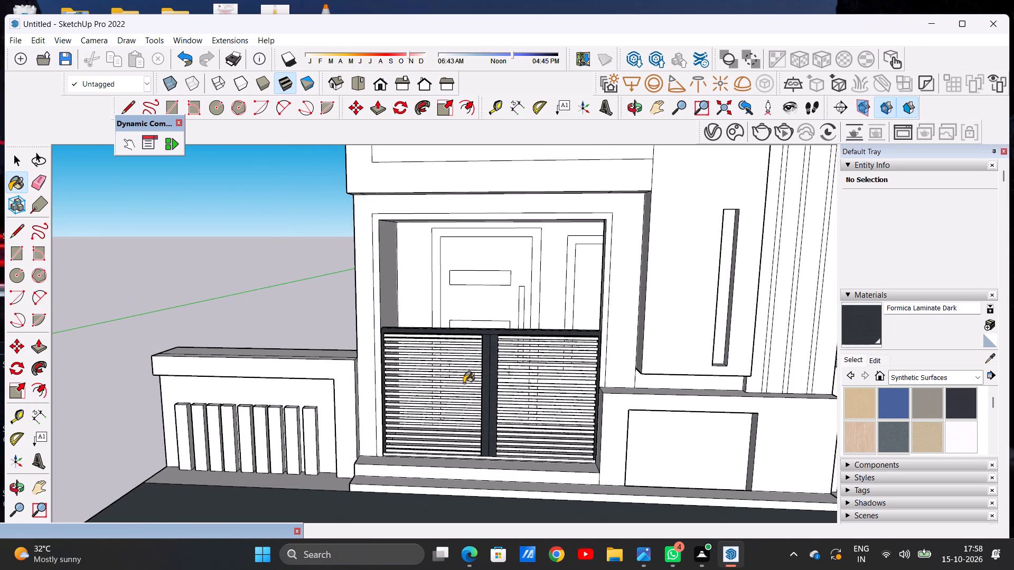
scroll(486, 379, "up", 6)
middle_click_drag(487, 379, 345, 454)
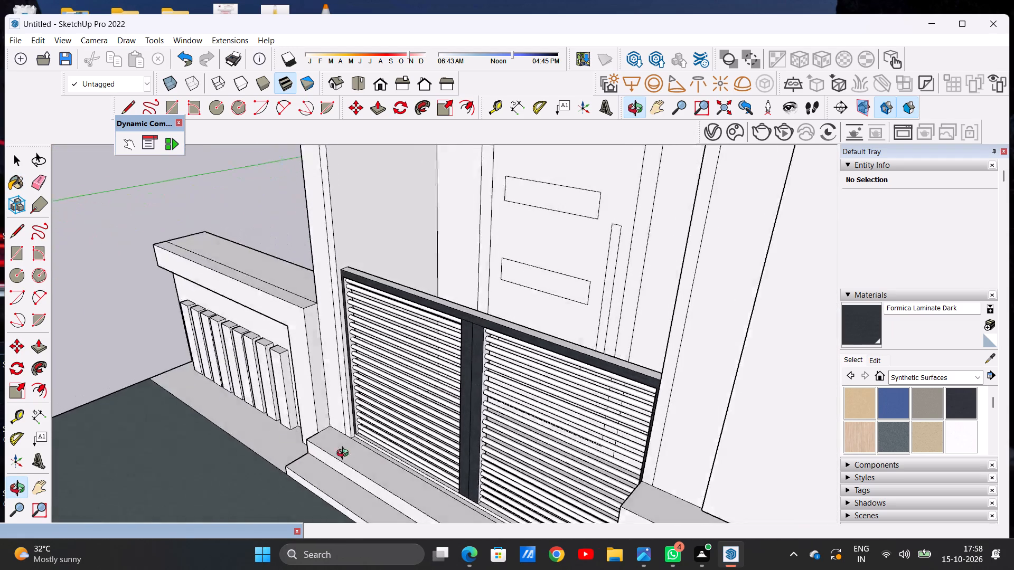
middle_click_drag(345, 454, 650, 479)
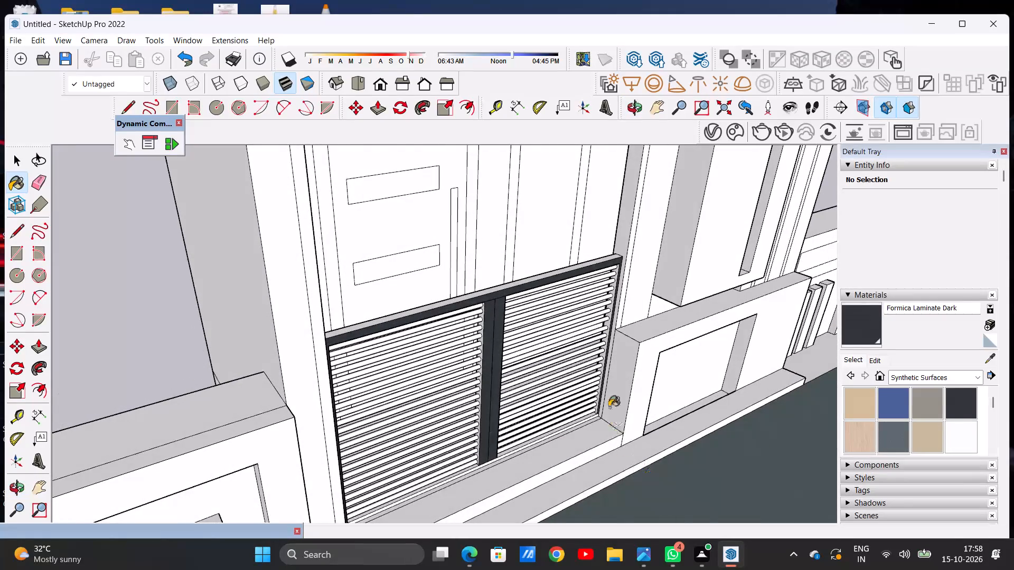
scroll(619, 273, "up", 15)
scroll(611, 288, "down", 1)
scroll(611, 288, "up", 3)
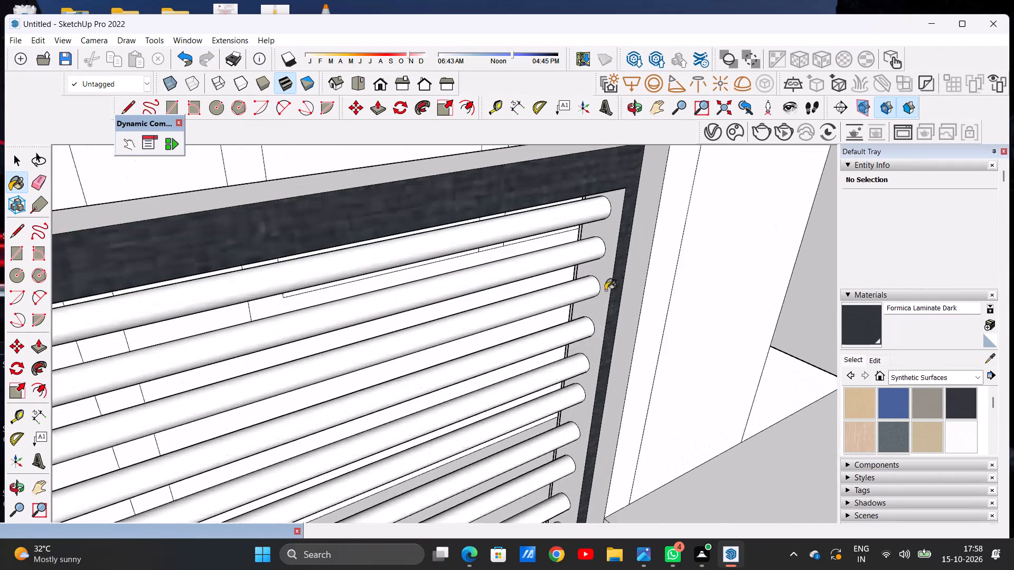
middle_click_drag(597, 291, 569, 255)
scroll(605, 225, "up", 5)
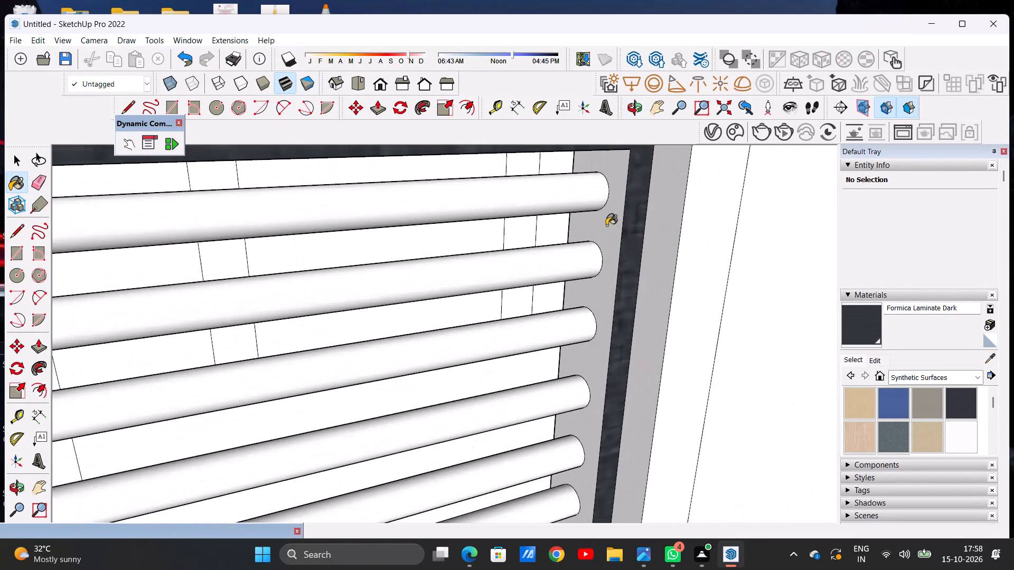
left_click(606, 225)
scroll(521, 282, "down", 20)
scroll(521, 282, "down", 5)
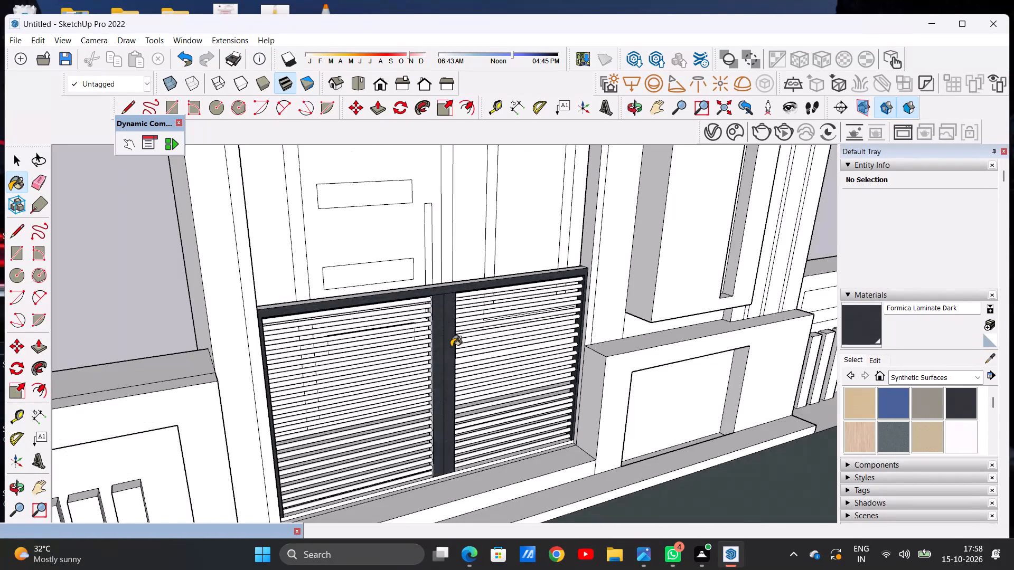
middle_click_drag(447, 347, 228, 320)
scroll(323, 297, "up", 16)
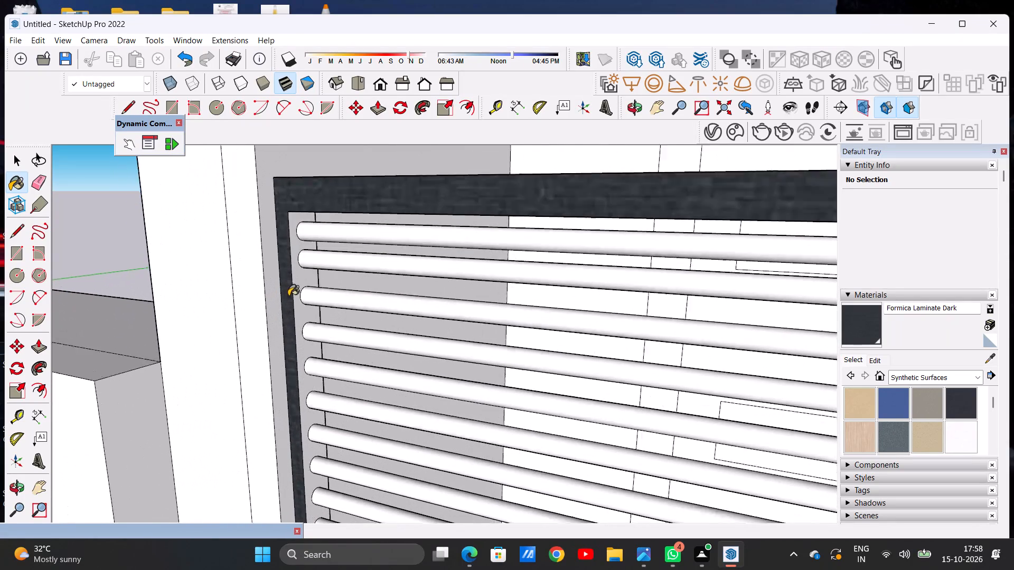
scroll(288, 296, "up", 2)
left_click(305, 276)
Paint the top face of the gate's upper rail with Formica Laminate Dark.
scroll(300, 304, "down", 13)
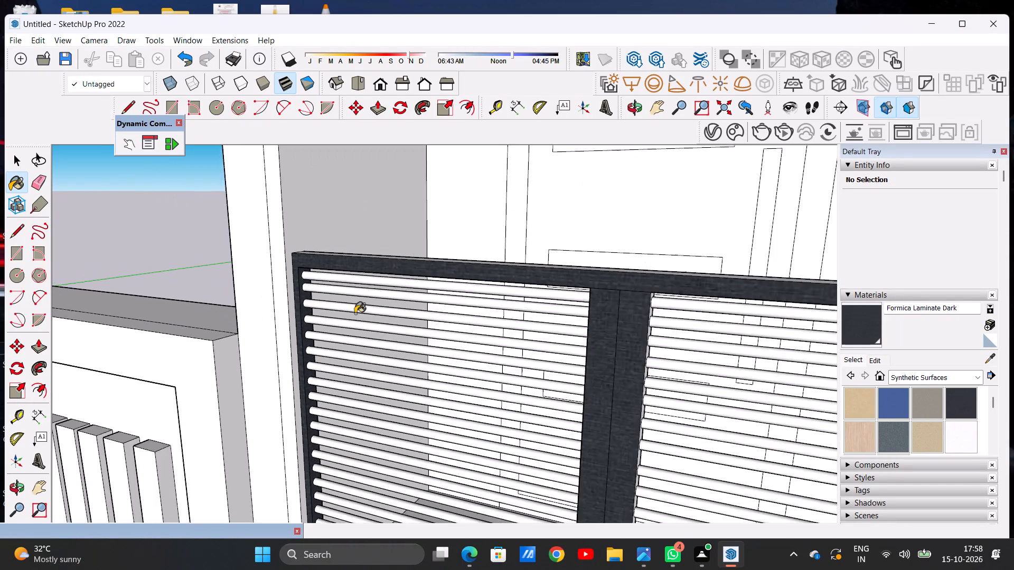
scroll(355, 313, "down", 5)
middle_click_drag(378, 288, 452, 427)
scroll(504, 318, "up", 8)
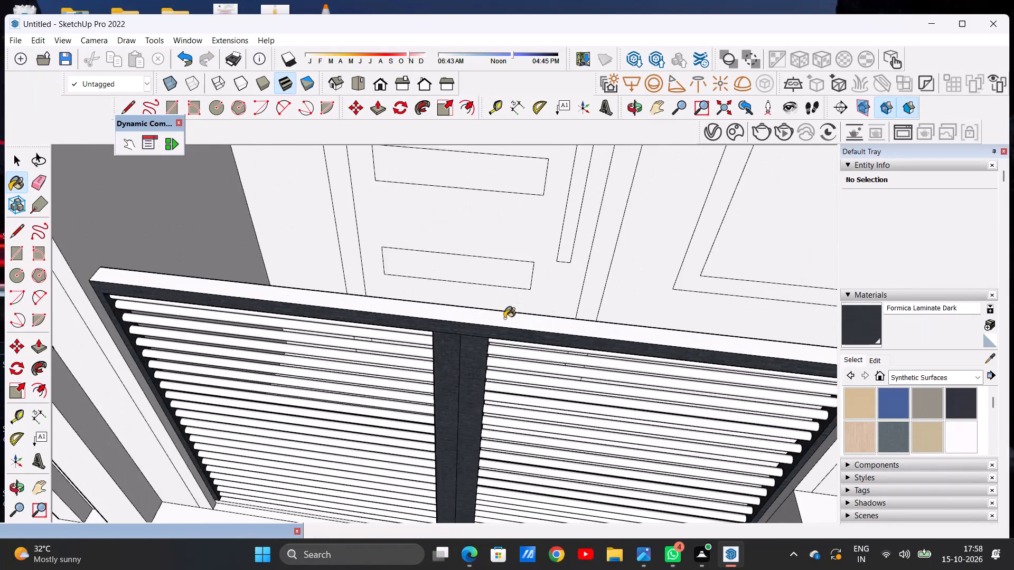
scroll(504, 318, "up", 6)
left_click(504, 318)
Paint the gate's bottom rail with Formica Laminate Dark, covering its front face and the upper faces on both sides of the centre posts.
scroll(419, 346, "down", 7)
scroll(493, 327, "down", 9)
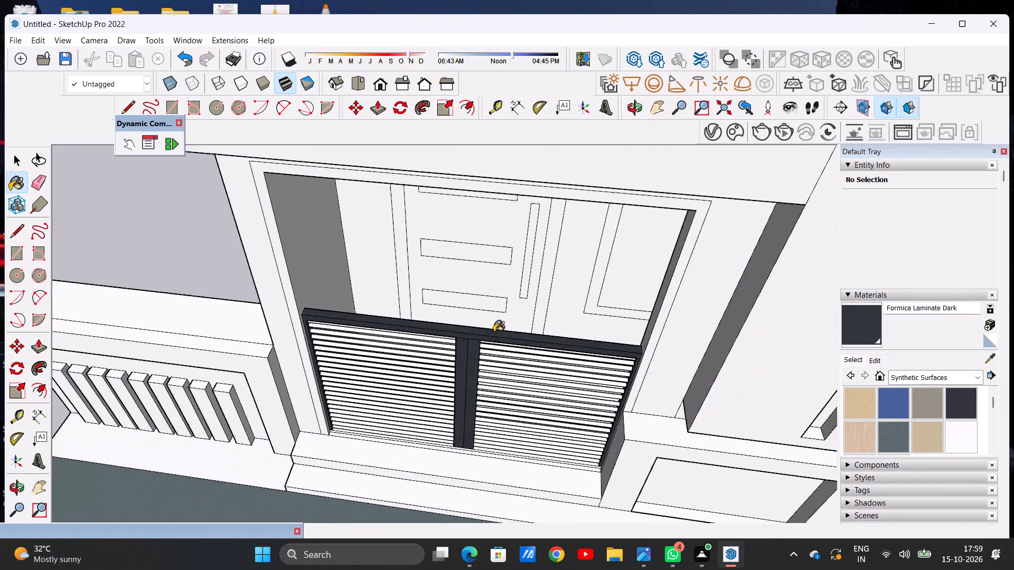
scroll(494, 332, "down", 2)
scroll(486, 440, "up", 12)
middle_click_drag(468, 441, 517, 361)
scroll(482, 423, "up", 1)
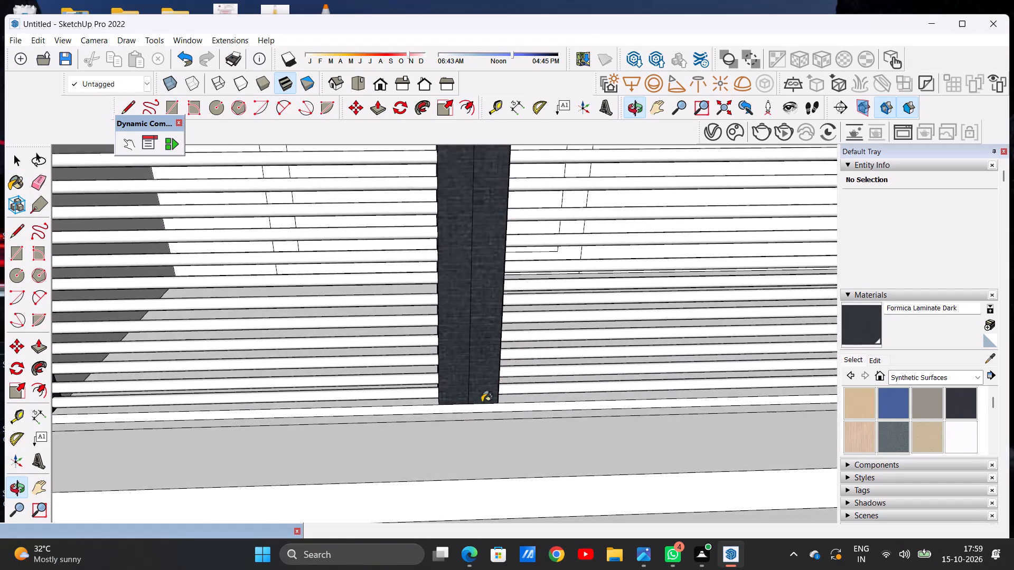
scroll(456, 444, "down", 6)
scroll(430, 435, "up", 16)
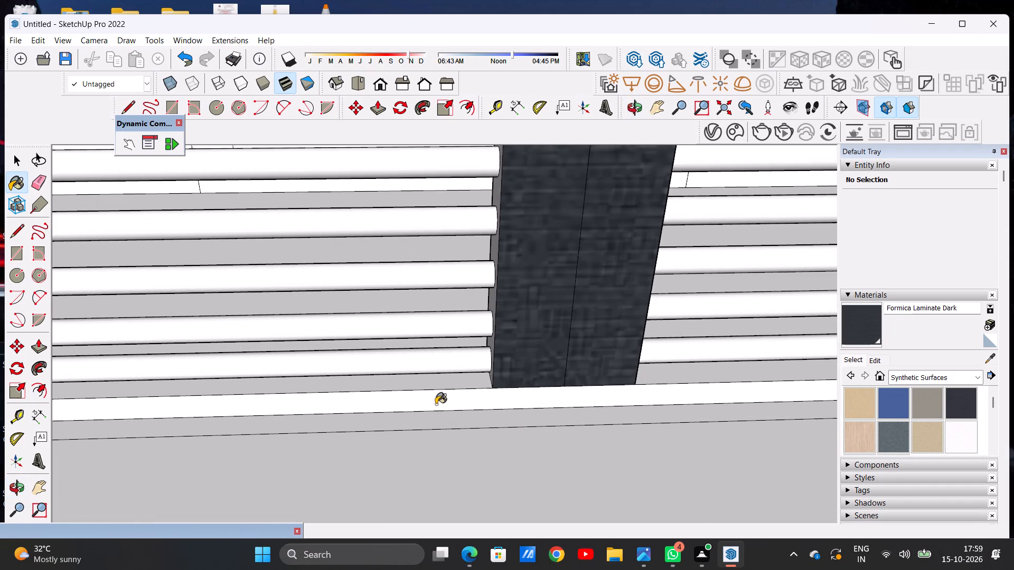
left_click(436, 400)
scroll(460, 386, "up", 7)
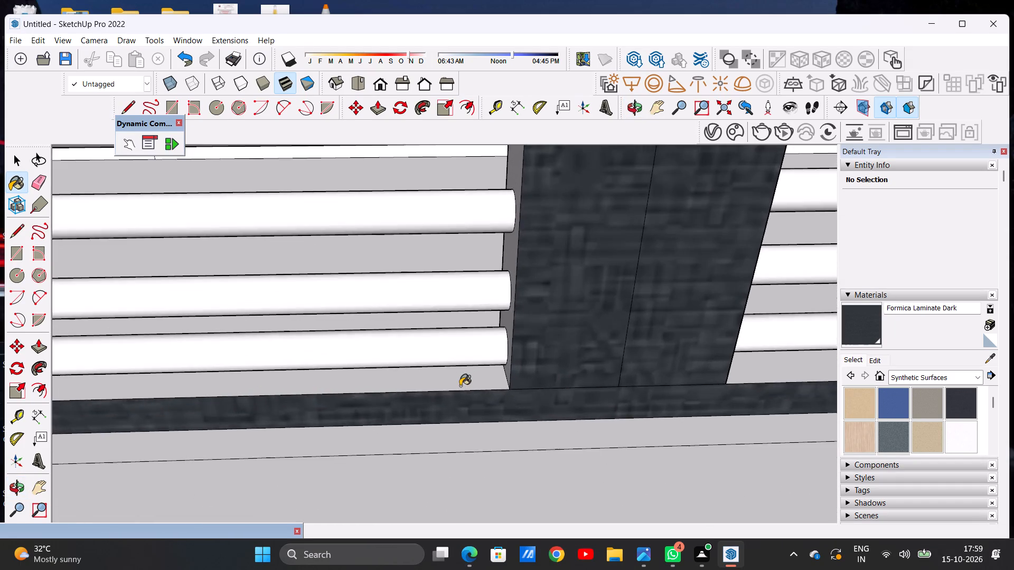
scroll(460, 386, "up", 3)
left_click(460, 386)
scroll(460, 387, "down", 13)
scroll(593, 395, "up", 4)
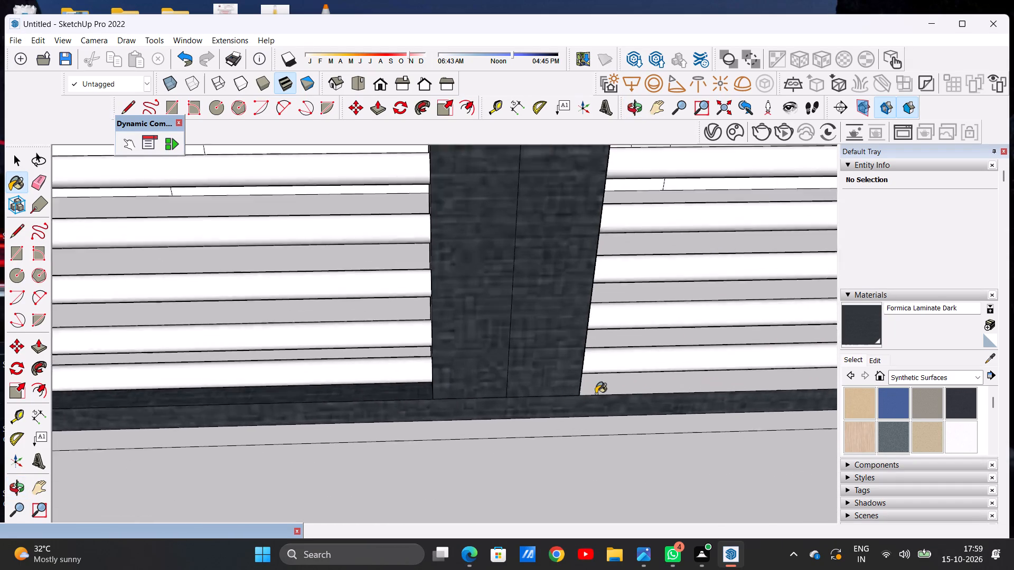
scroll(596, 394, "up", 6)
left_click(583, 386)
Paint the side faces of the two centre posts that face the gate bars with Formica Laminate Dark.
scroll(552, 423, "down", 6)
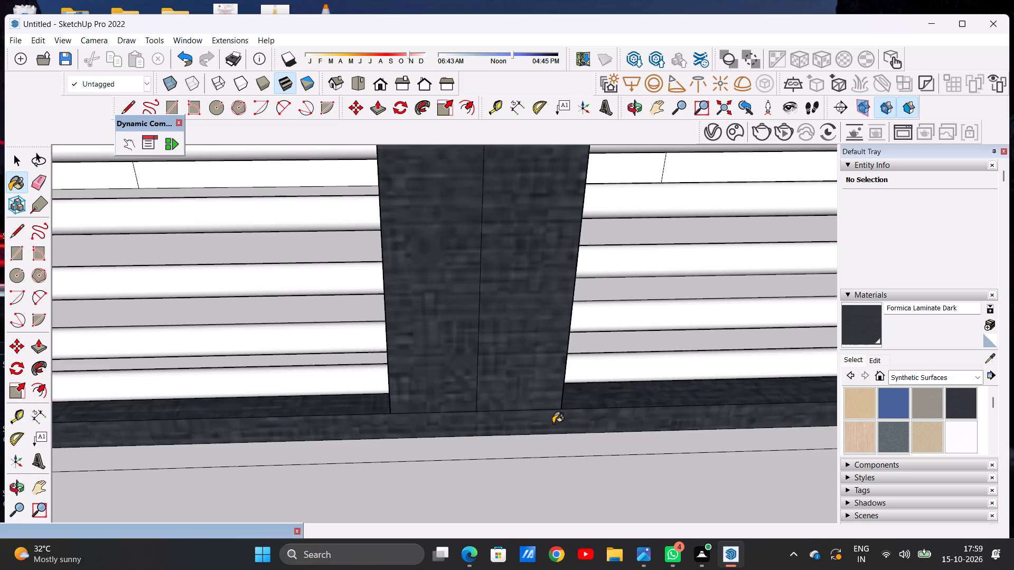
scroll(553, 424, "down", 20)
scroll(553, 424, "down", 1)
middle_click_drag(424, 409, 560, 377)
scroll(524, 257, "up", 6)
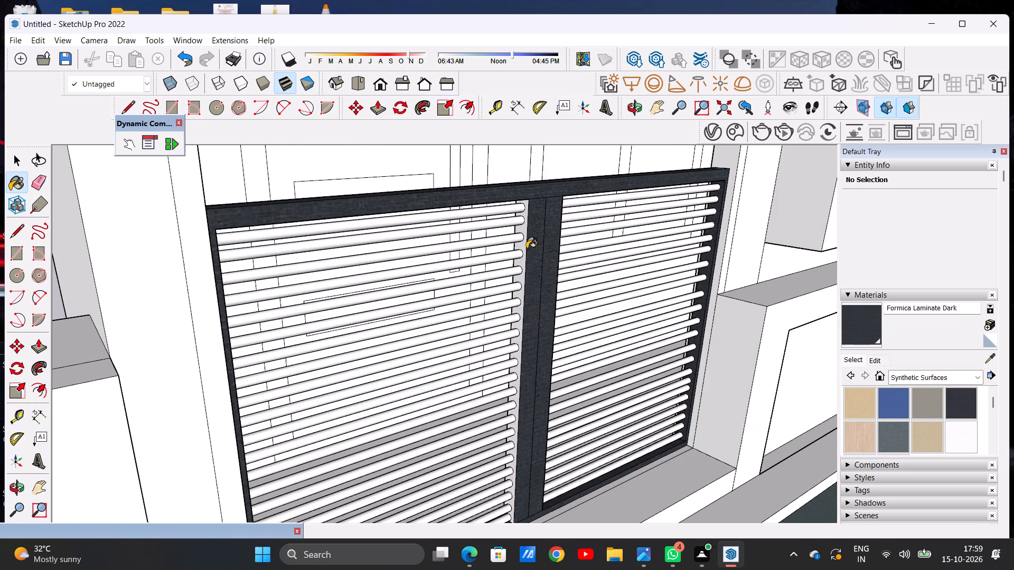
scroll(515, 235, "up", 12)
left_click(551, 208)
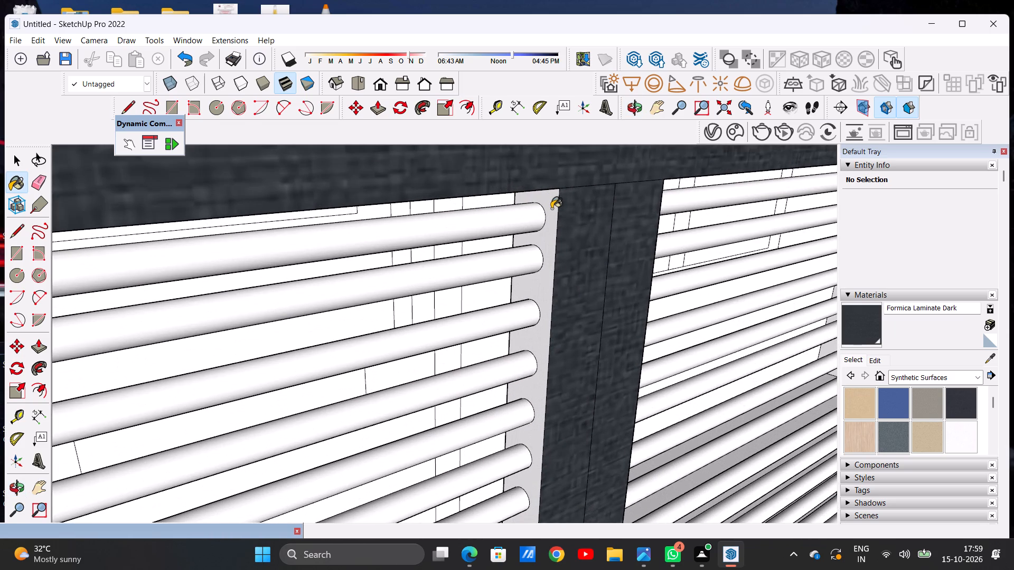
scroll(515, 252, "down", 20)
scroll(515, 252, "down", 3)
middle_click_drag(602, 293, 391, 271)
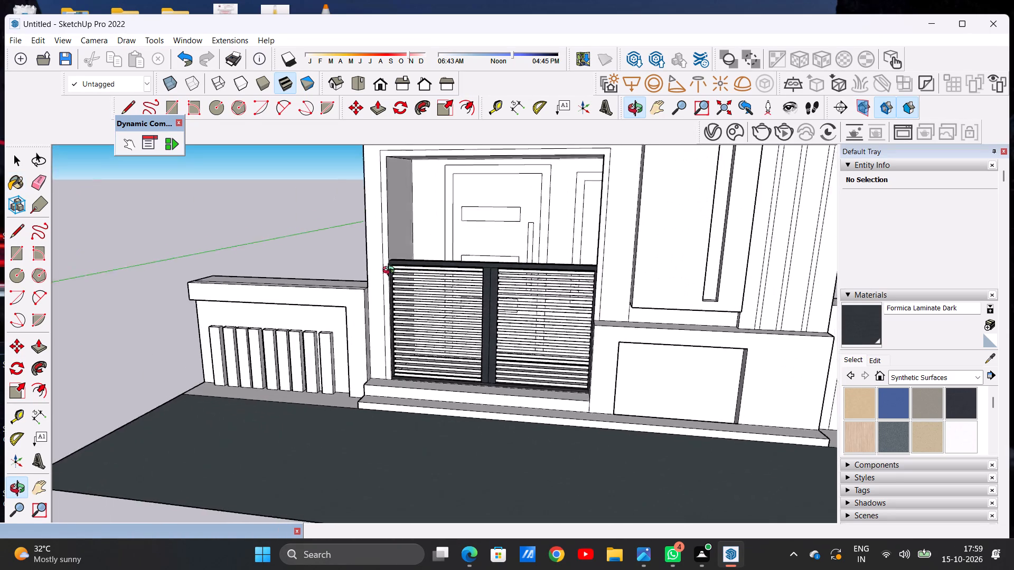
middle_click_drag(391, 271, 305, 265)
scroll(464, 253, "up", 20)
scroll(464, 253, "up", 1)
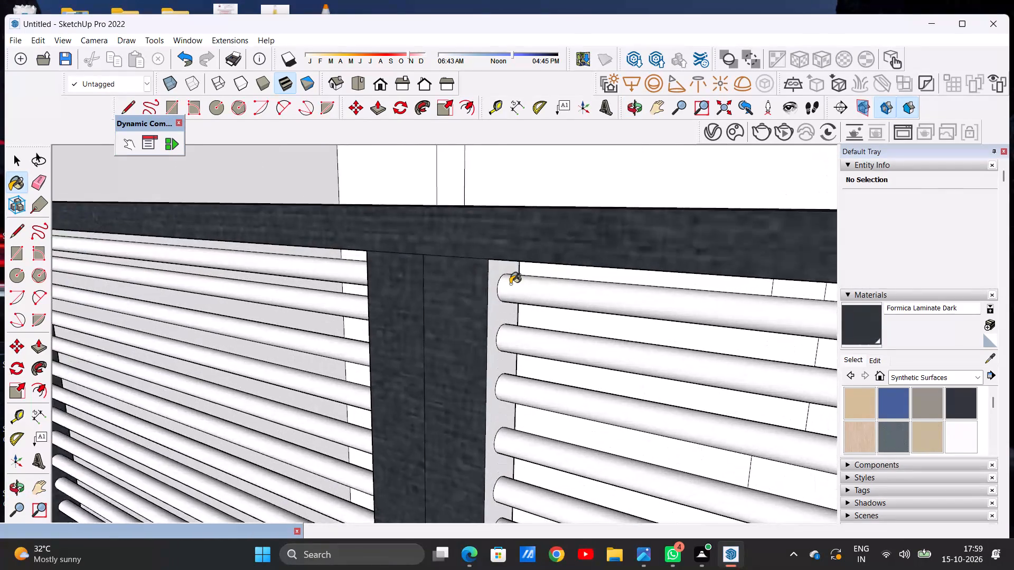
scroll(510, 284, "up", 5)
left_click(483, 266)
Paint the rear faces of the gate's upper rail and one outer post with Formica Laminate Dark.
scroll(474, 292, "down", 20)
scroll(474, 292, "down", 2)
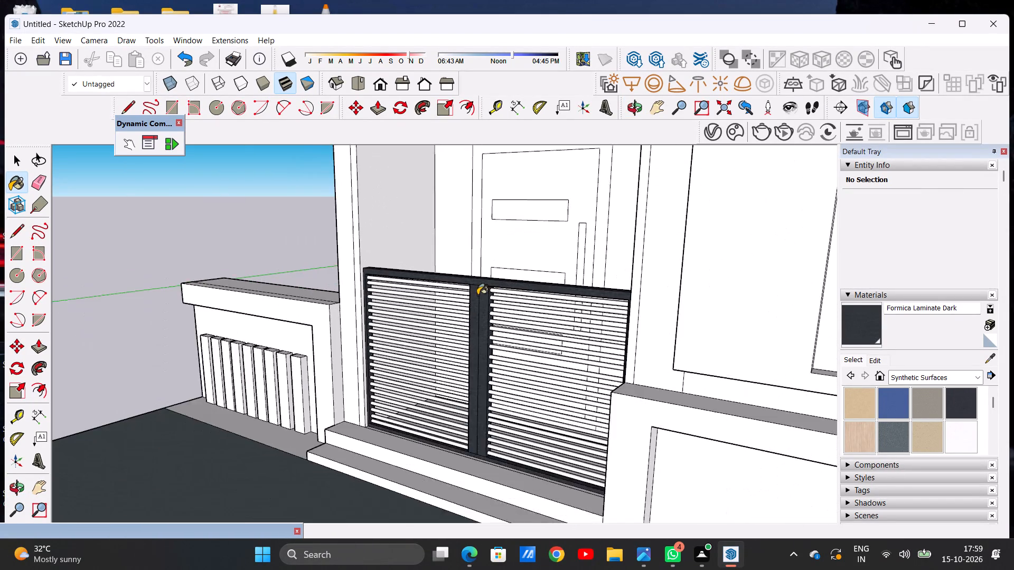
scroll(477, 295, "down", 7)
middle_click_drag(492, 324, 422, 376)
scroll(496, 255, "up", 3)
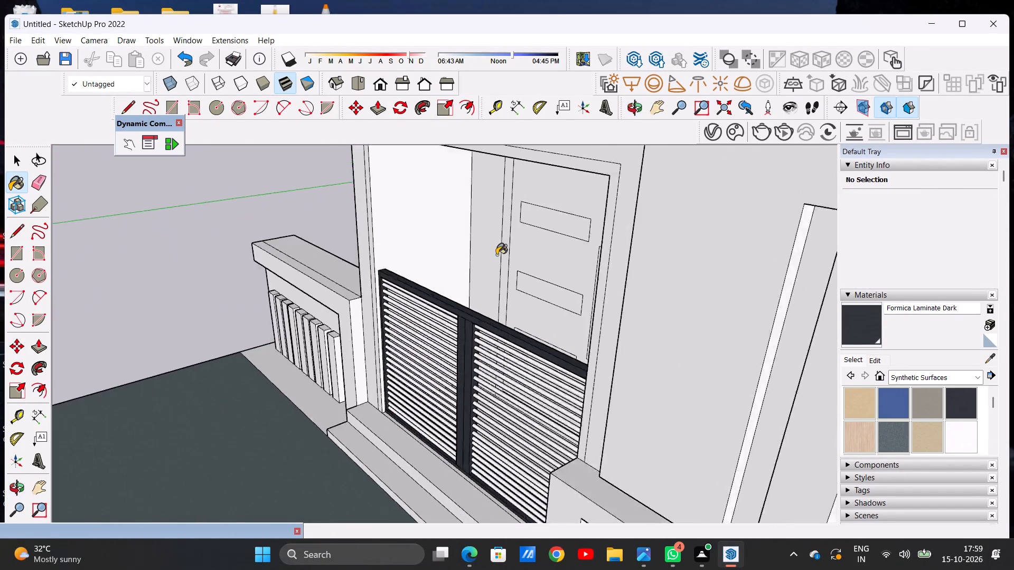
scroll(496, 255, "down", 1)
scroll(496, 255, "up", 11)
middle_click_drag(499, 302, 356, 294)
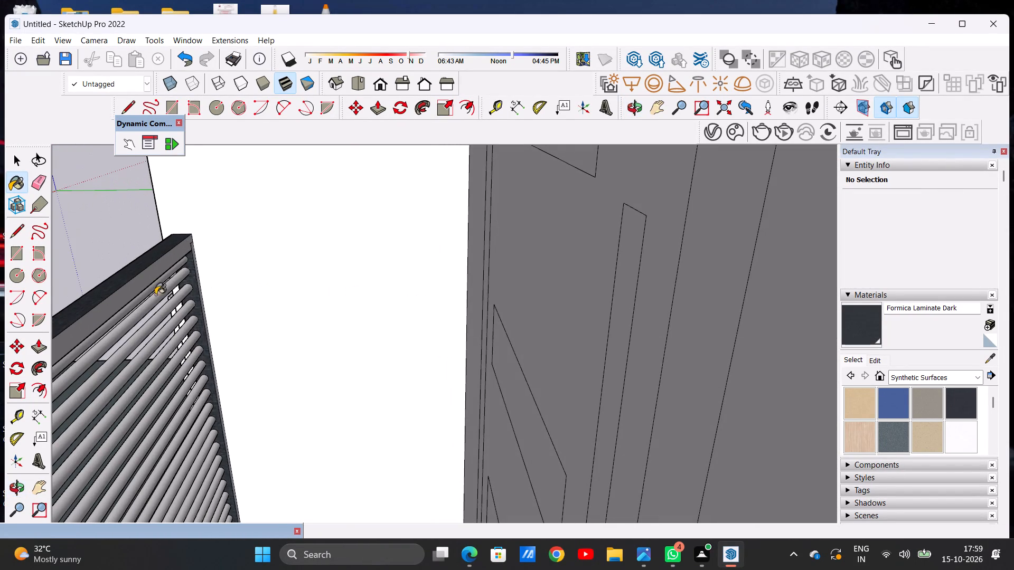
left_click(120, 301)
scroll(218, 246, "up", 6)
scroll(173, 251, "up", 1)
scroll(172, 251, "down", 1)
scroll(172, 250, "up", 4)
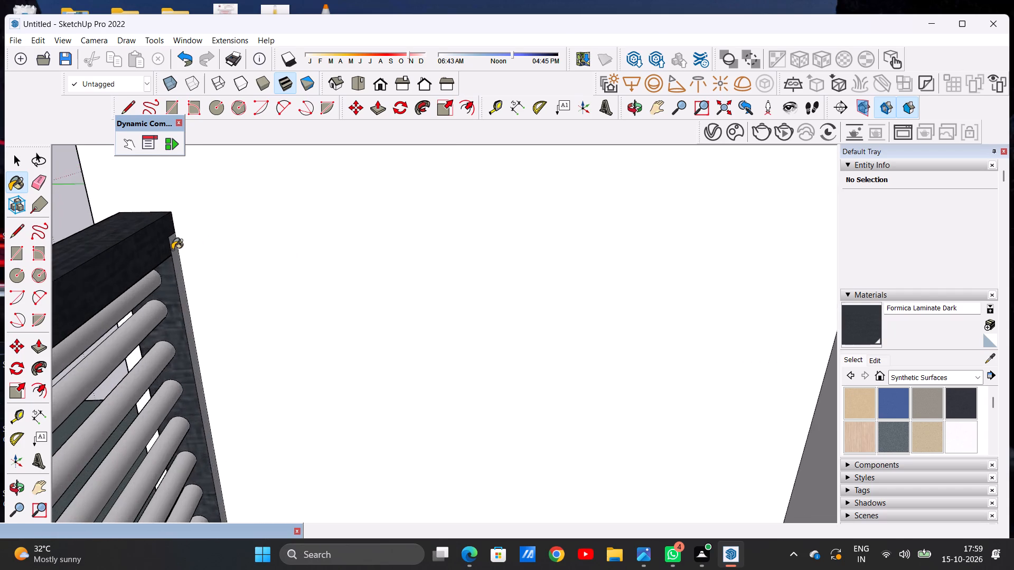
scroll(174, 250, "down", 1)
scroll(174, 250, "up", 1)
scroll(174, 250, "down", 1)
scroll(174, 250, "up", 4)
left_click(175, 250)
scroll(219, 242, "down", 18)
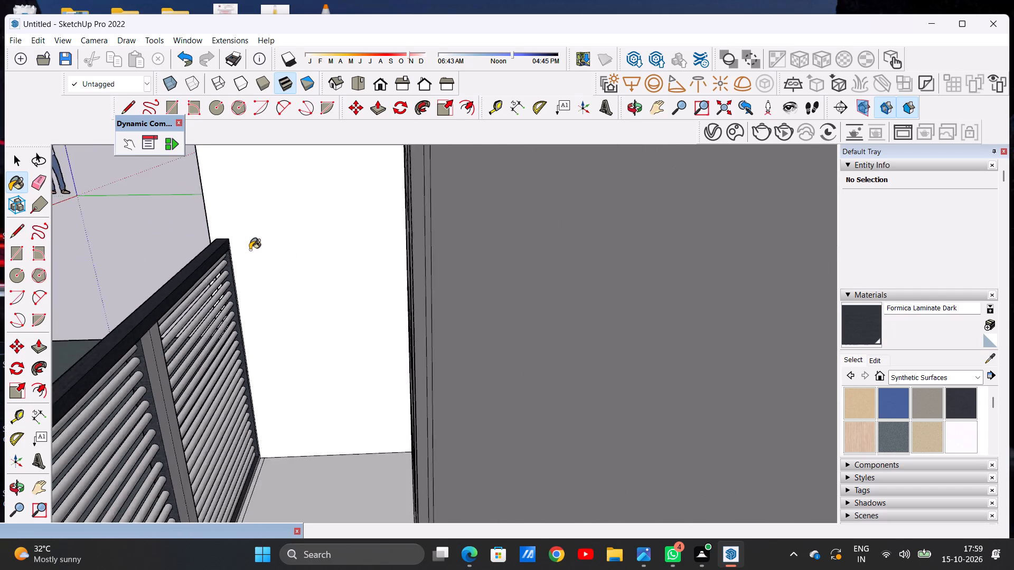
Paint the rear faces of the gate's two centre posts with Formica Laminate Dark.
scroll(250, 250, "down", 6)
middle_click_drag(226, 279, 384, 286)
scroll(321, 298, "down", 20)
scroll(321, 298, "down", 20)
scroll(321, 298, "down", 9)
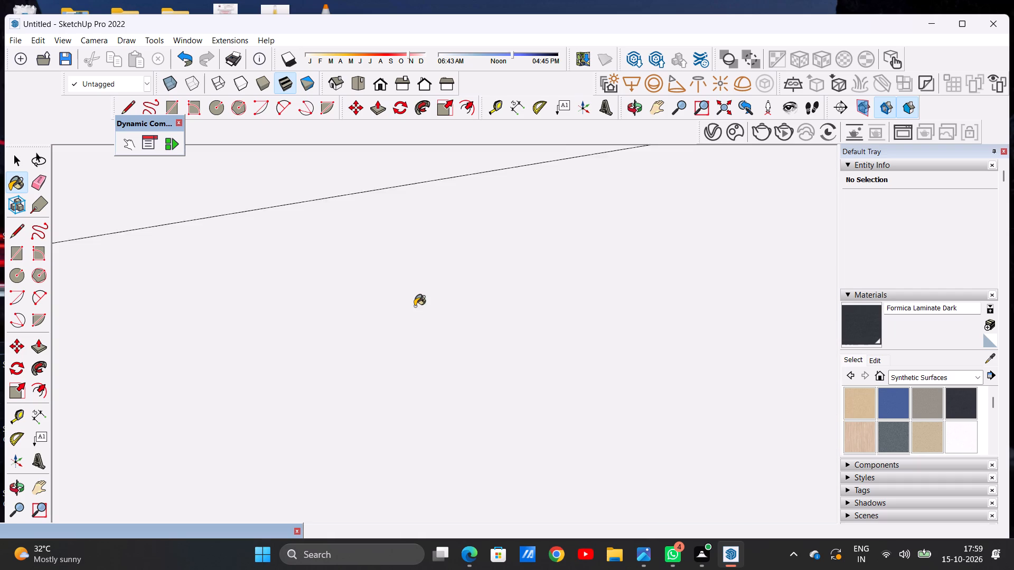
scroll(415, 306, "down", 20)
scroll(415, 306, "down", 20)
scroll(415, 306, "down", 14)
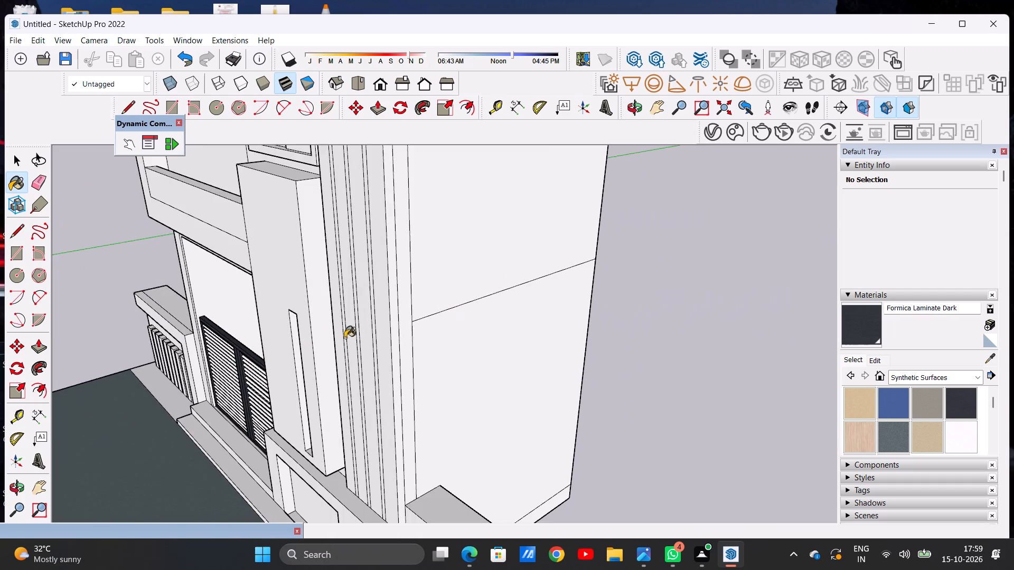
scroll(311, 343, "up", 20)
scroll(311, 343, "up", 1)
middle_click_drag(496, 322, 377, 313)
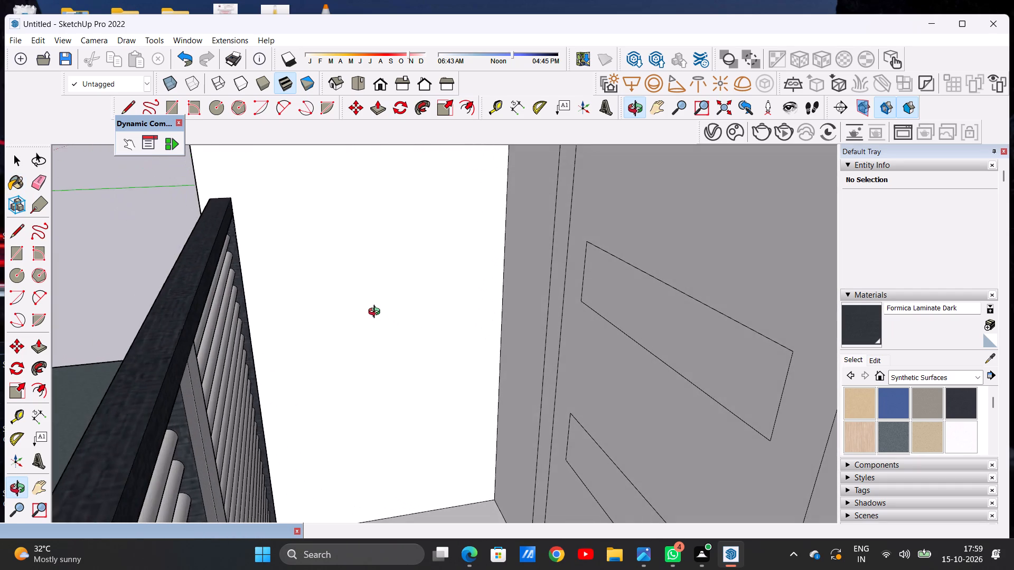
middle_click_drag(377, 313, 379, 324)
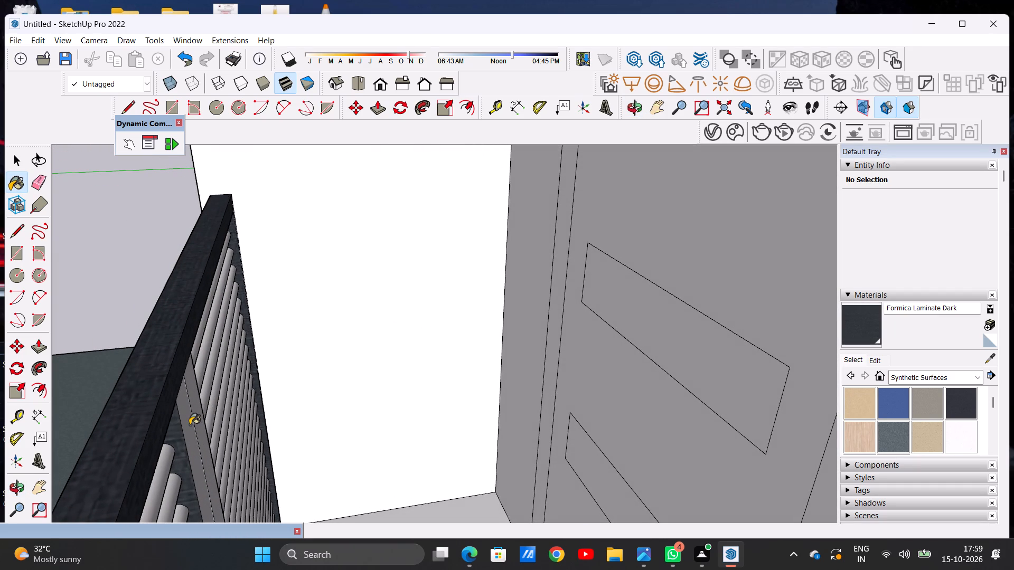
left_click(190, 425)
left_click(198, 406)
Paint the rear face of the gate's bottom rail with Formica Laminate Dark.
scroll(185, 442, "up", 8)
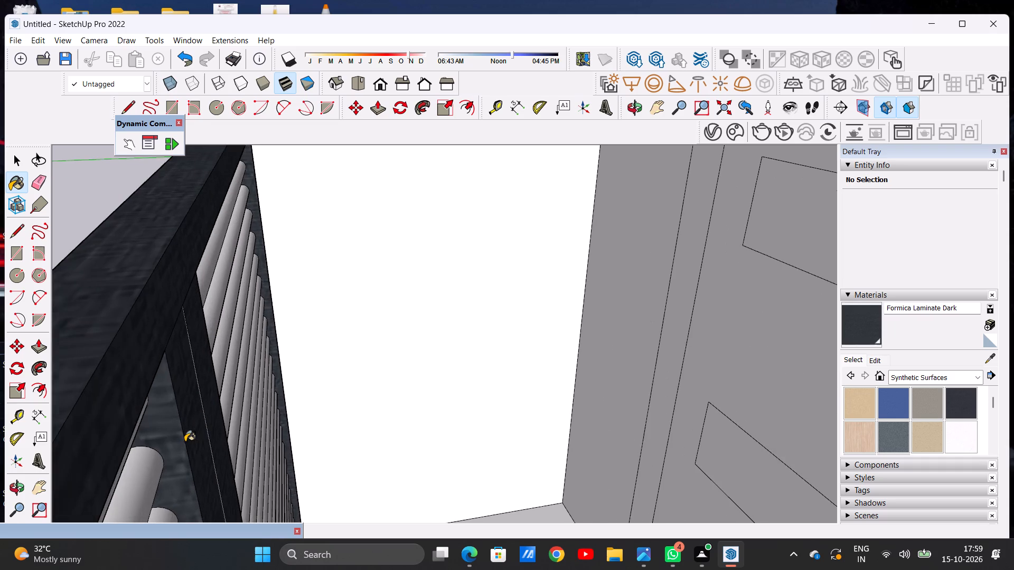
scroll(208, 360, "down", 14)
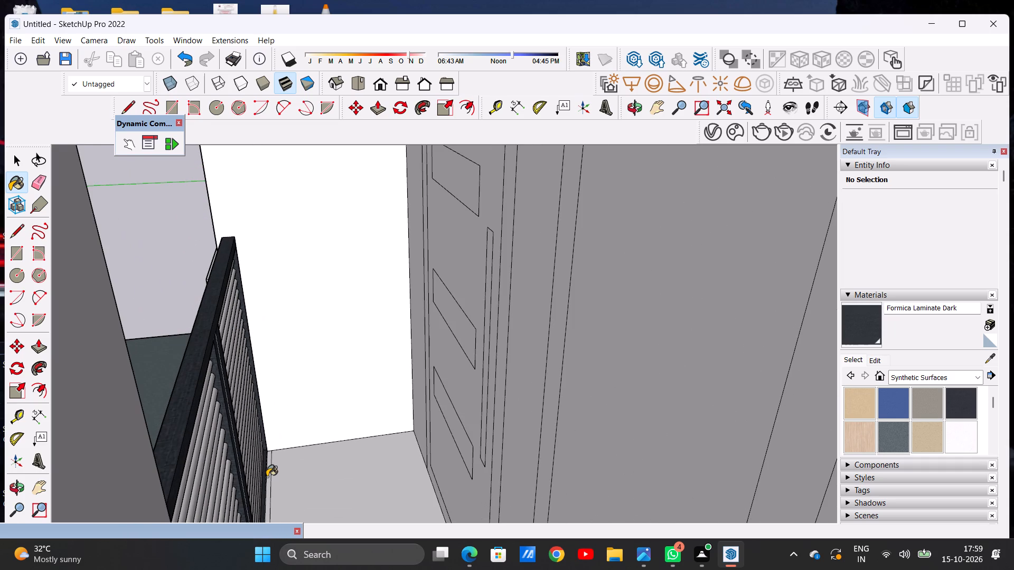
scroll(256, 491, "up", 13)
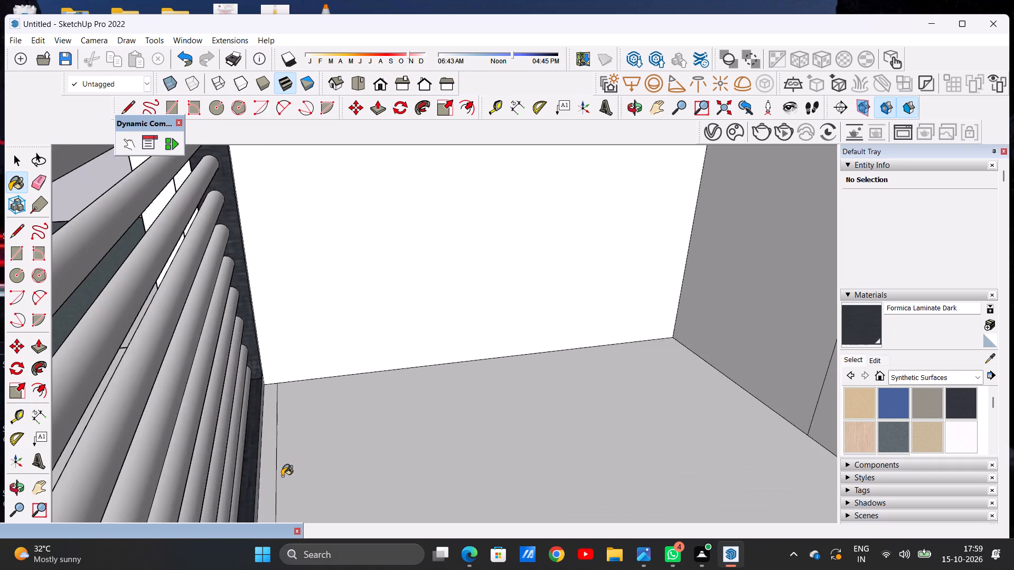
scroll(282, 476, "up", 13)
left_click(225, 455)
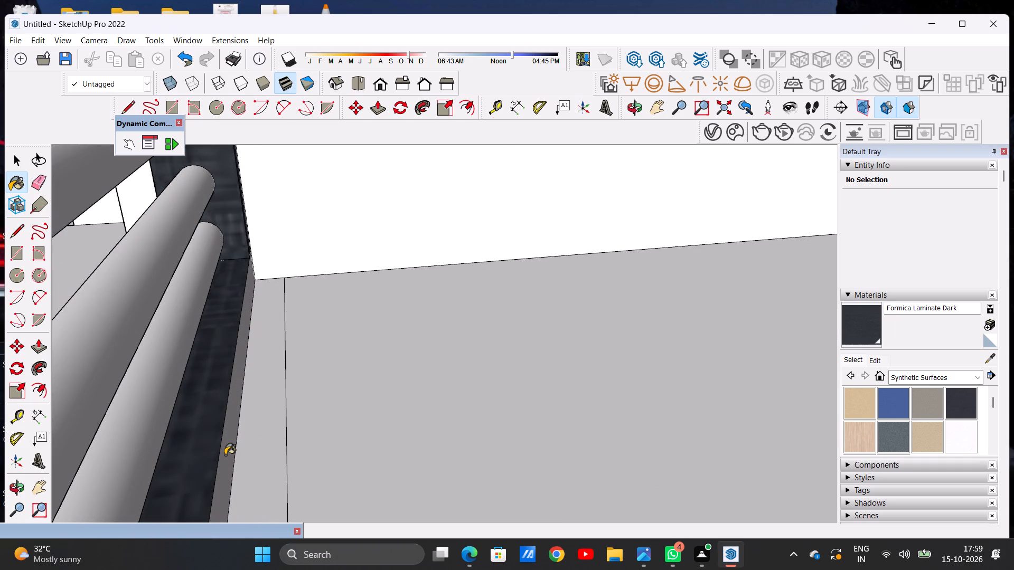
Examine the gate frame from the rear and the front for faces still left unpainted.
scroll(305, 383, "down", 18)
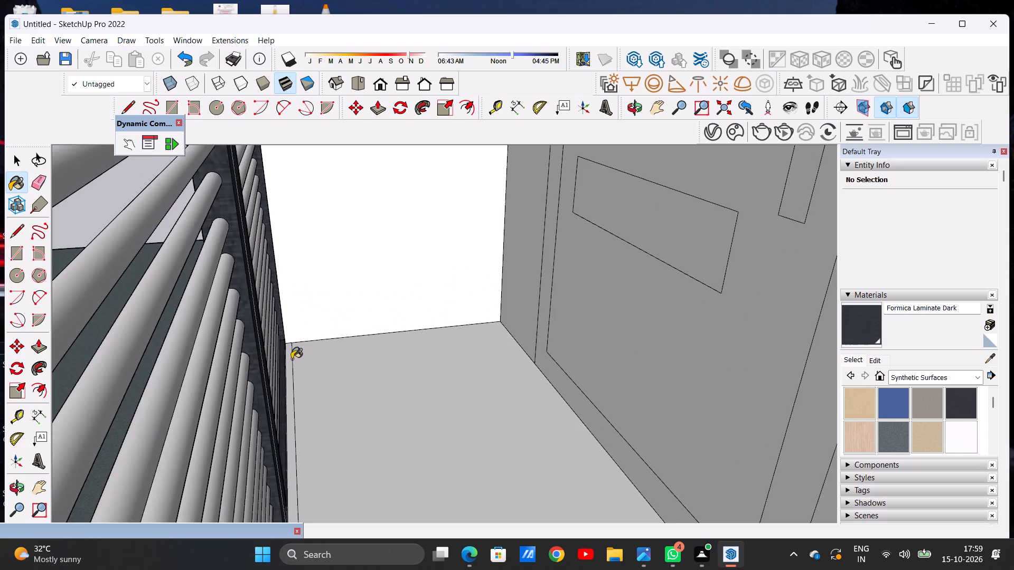
scroll(292, 359, "down", 6)
scroll(294, 520, "up", 19)
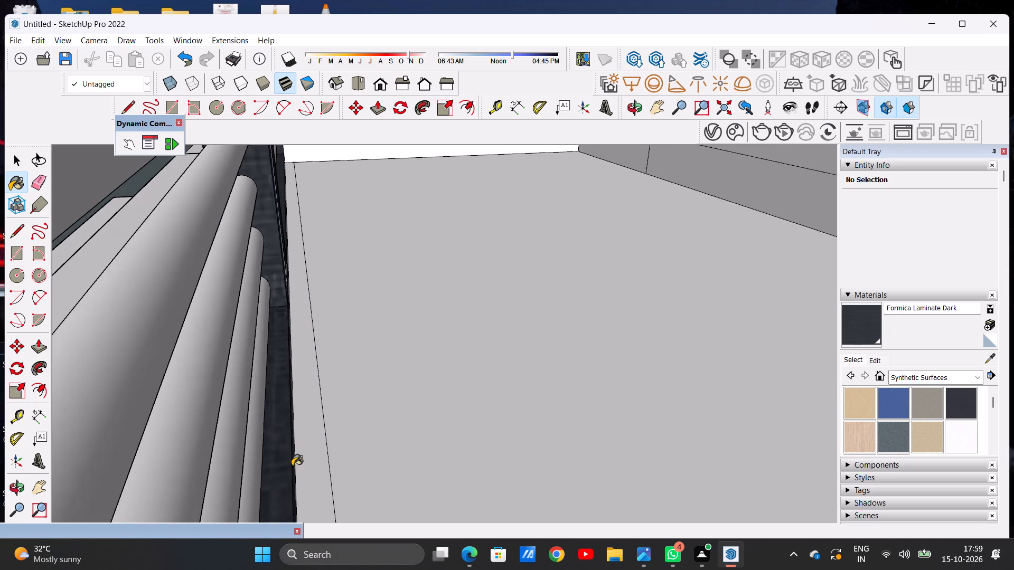
middle_click_drag(301, 455, 220, 461)
middle_click_drag(220, 461, 438, 439)
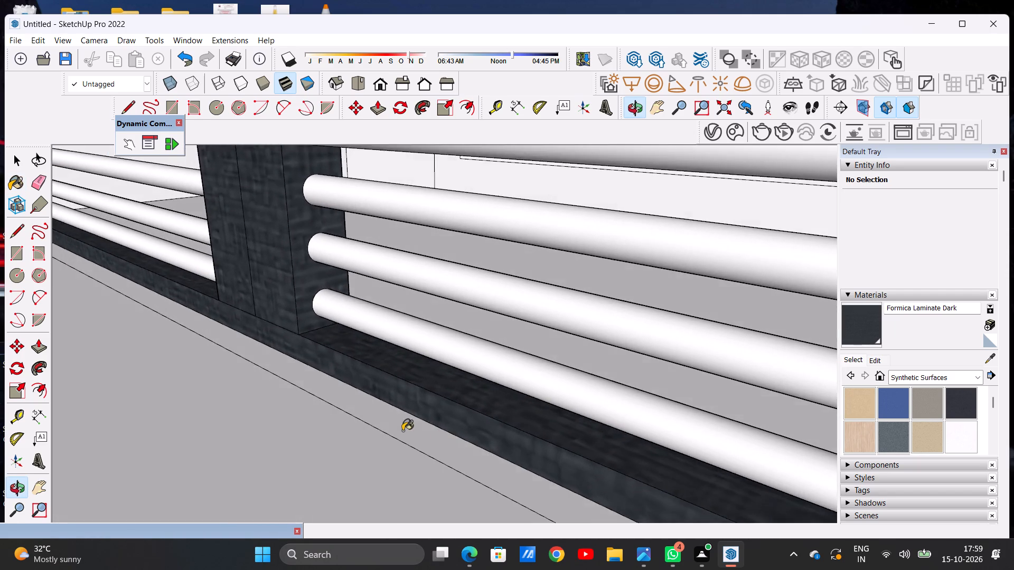
scroll(411, 430, "down", 20)
scroll(411, 430, "down", 8)
middle_click_drag(386, 396, 546, 382)
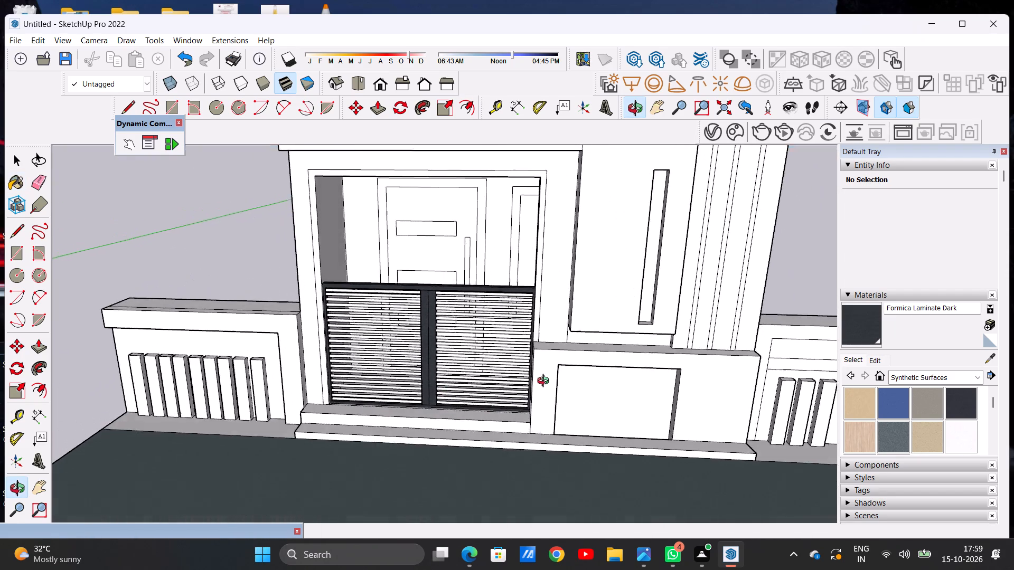
middle_click_drag(546, 382, 555, 381)
Paint the top two horizontal bars of the gate's right leaf with Blacktop Old 01 from Asphalt and Concrete.
scroll(416, 309, "up", 7)
middle_click_drag(521, 347, 535, 328)
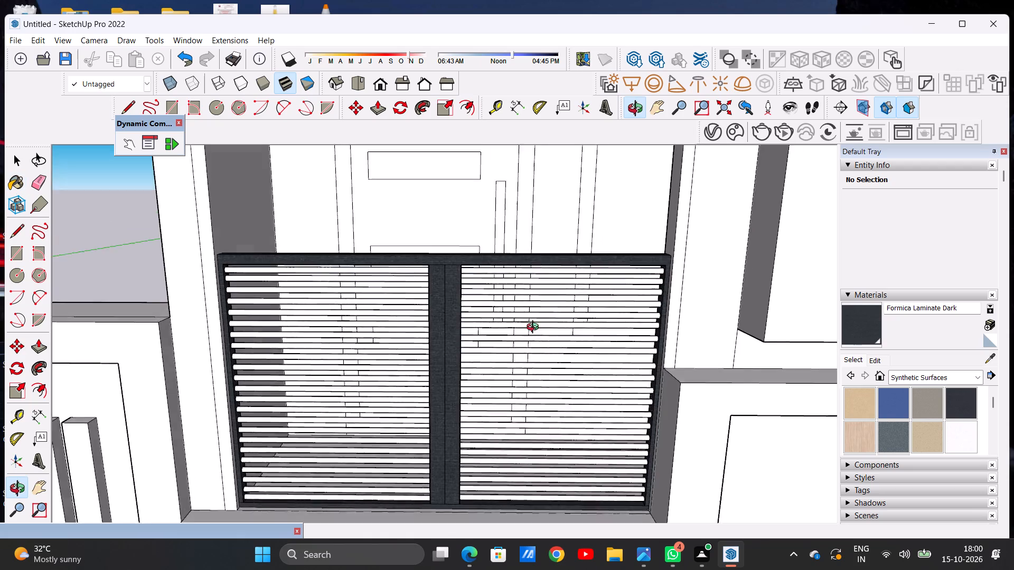
middle_click_drag(535, 328, 540, 318)
key("space")
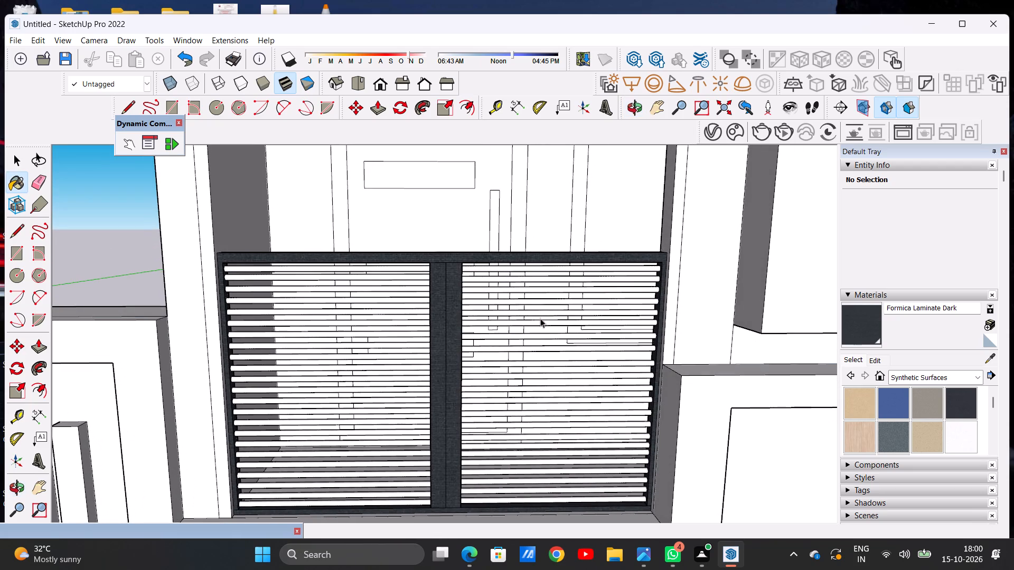
left_click(935, 375)
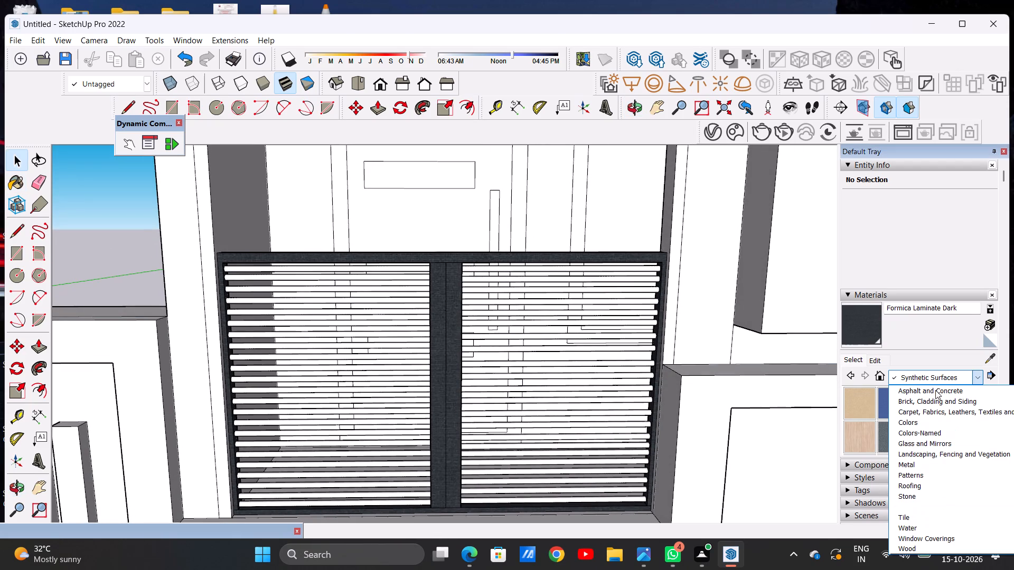
left_click(935, 390)
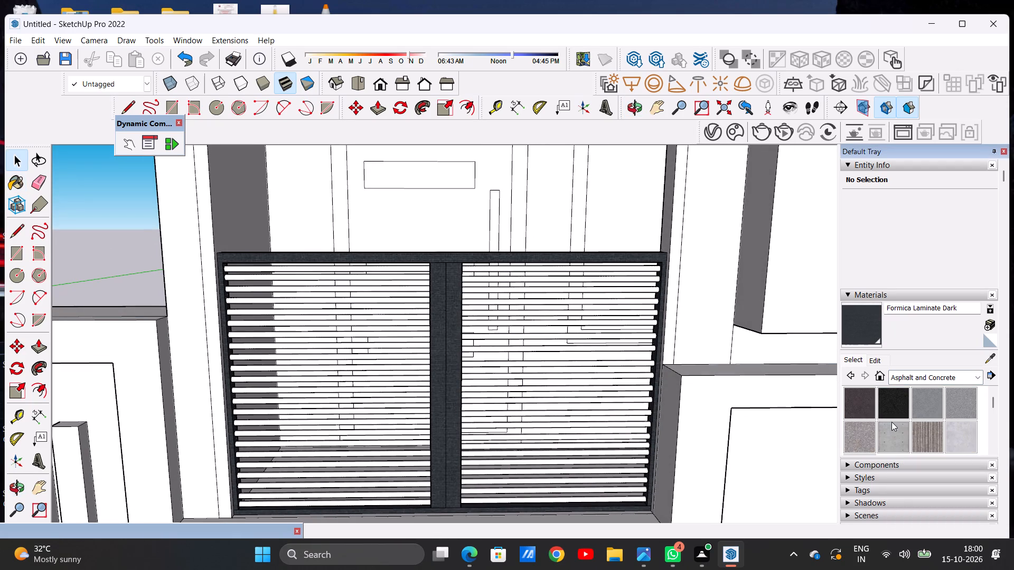
left_click(919, 401)
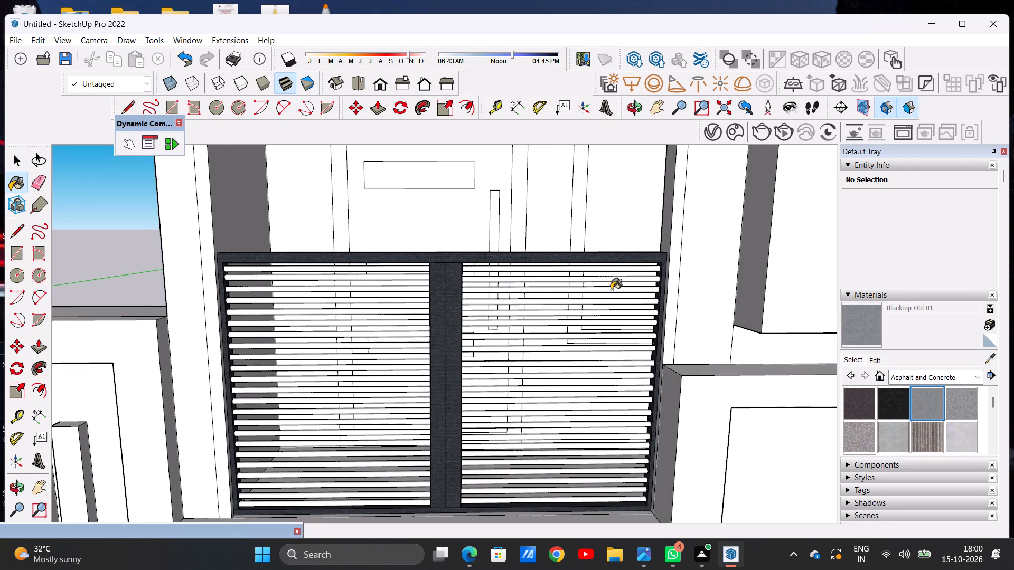
scroll(599, 271, "up", 3)
scroll(598, 270, "down", 1)
scroll(598, 270, "up", 15)
left_click(654, 269)
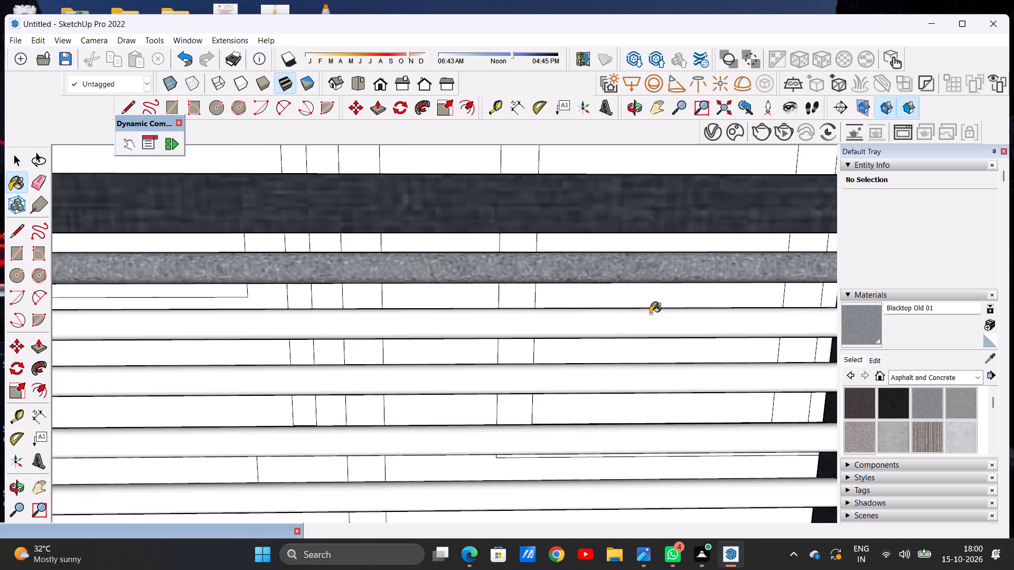
left_click(647, 320)
scroll(635, 326, "down", 14)
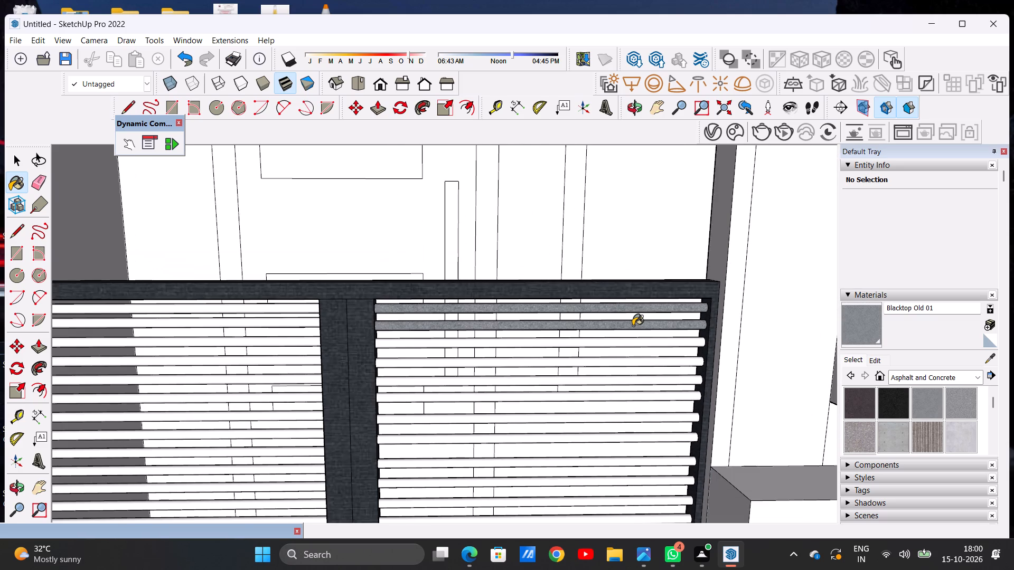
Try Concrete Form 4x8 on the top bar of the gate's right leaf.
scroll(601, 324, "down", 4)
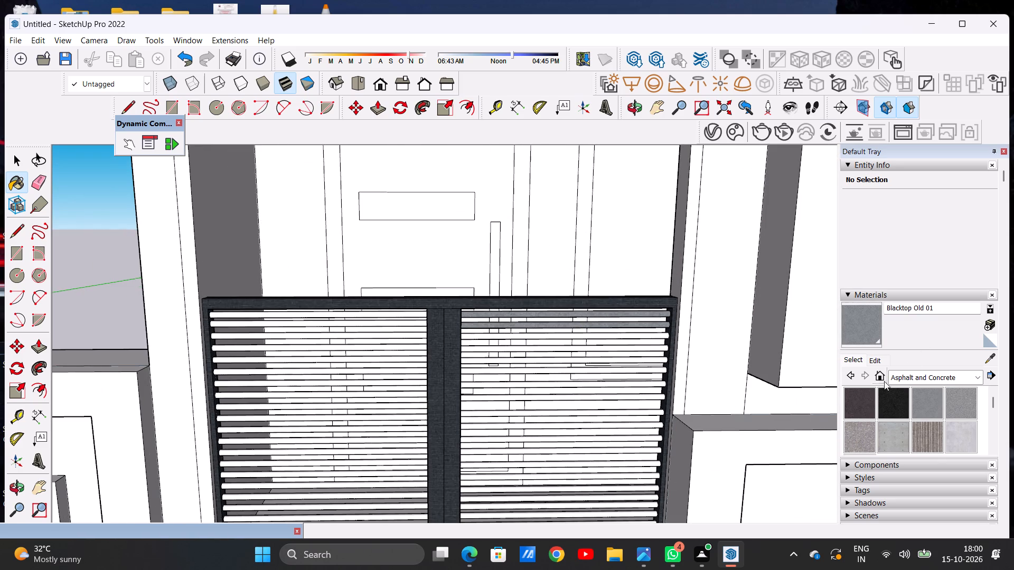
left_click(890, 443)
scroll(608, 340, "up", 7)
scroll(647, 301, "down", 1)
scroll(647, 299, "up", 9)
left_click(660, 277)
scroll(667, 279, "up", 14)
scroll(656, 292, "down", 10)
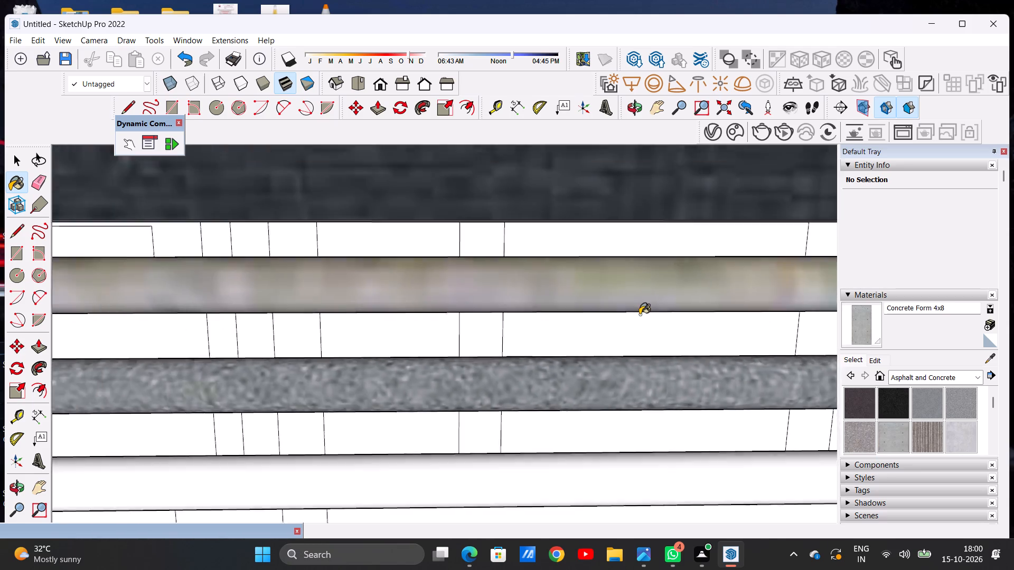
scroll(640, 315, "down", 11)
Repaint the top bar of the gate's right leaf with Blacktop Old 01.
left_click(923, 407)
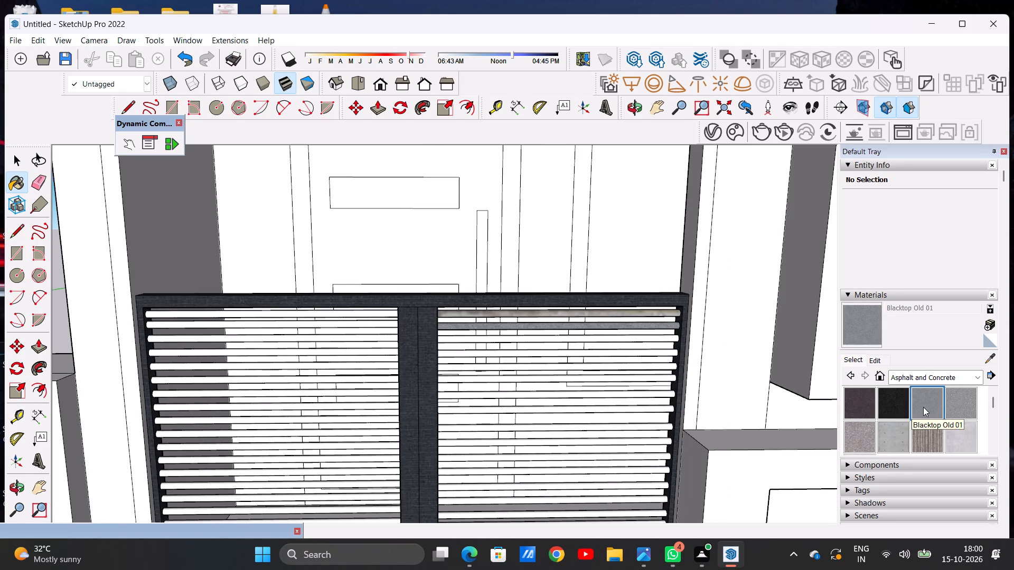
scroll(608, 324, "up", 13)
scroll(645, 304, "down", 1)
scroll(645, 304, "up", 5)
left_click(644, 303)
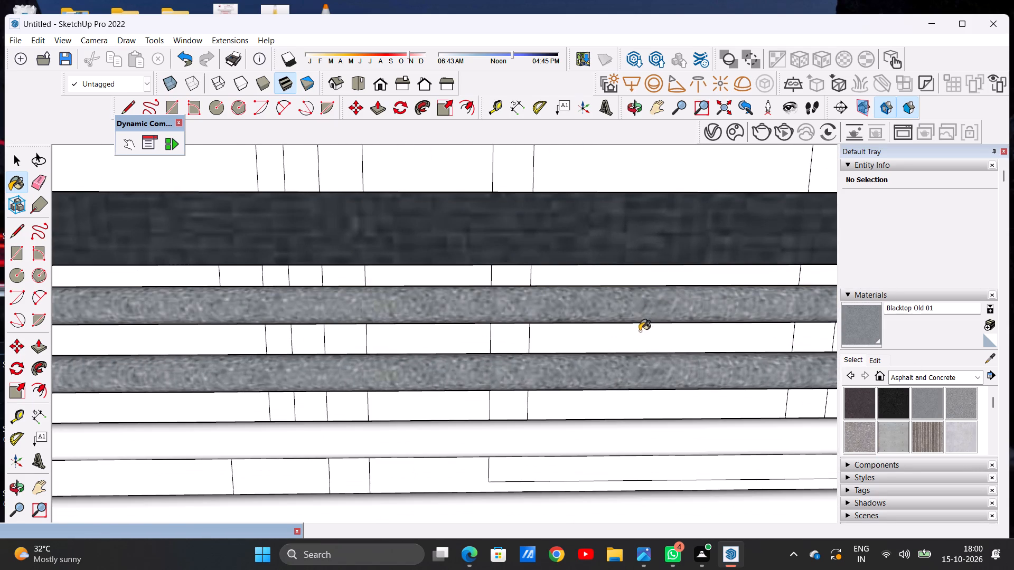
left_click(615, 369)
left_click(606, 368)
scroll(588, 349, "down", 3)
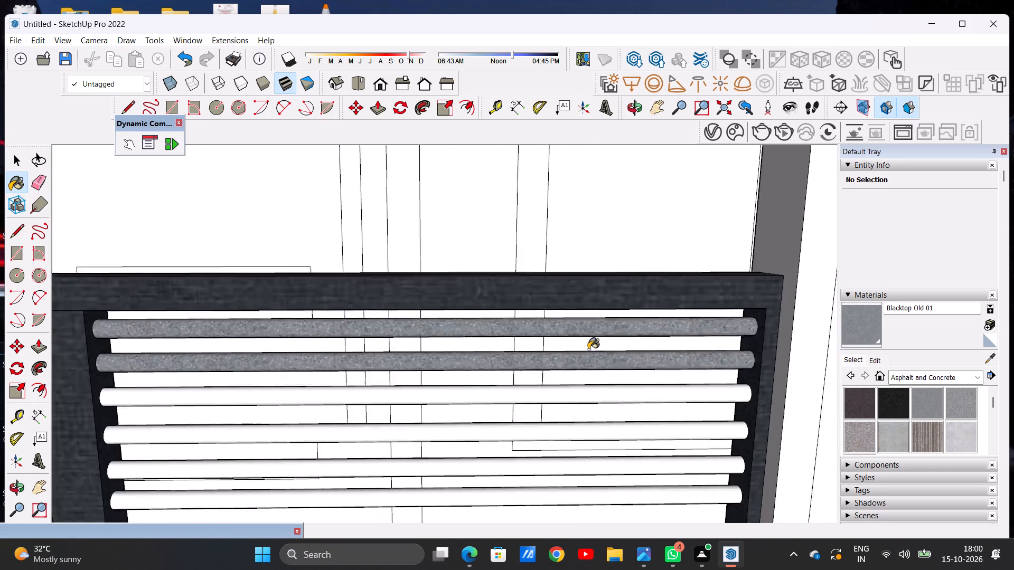
Paint the third through seventh bars from the top of the gate's right leaf with Blacktop Old 01.
scroll(588, 349, "down", 6)
scroll(882, 422, "down", 1)
scroll(882, 422, "up", 1)
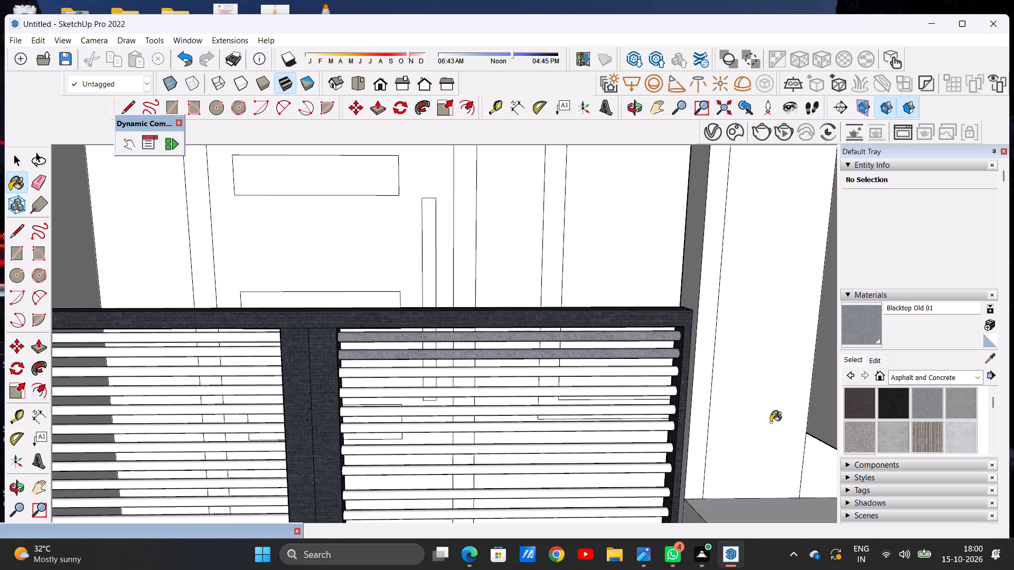
scroll(638, 373, "up", 9)
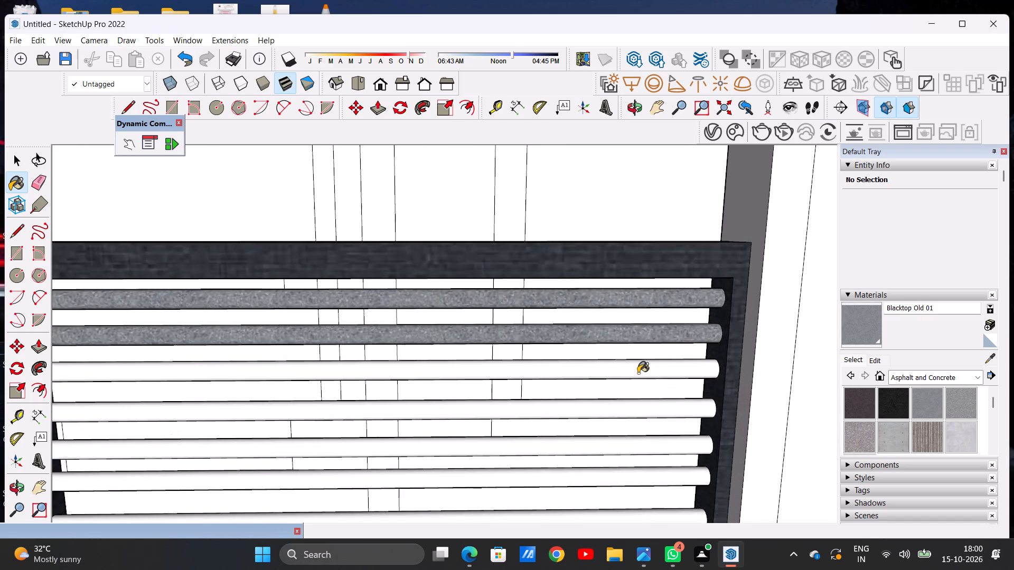
scroll(638, 373, "up", 6)
left_click(636, 359)
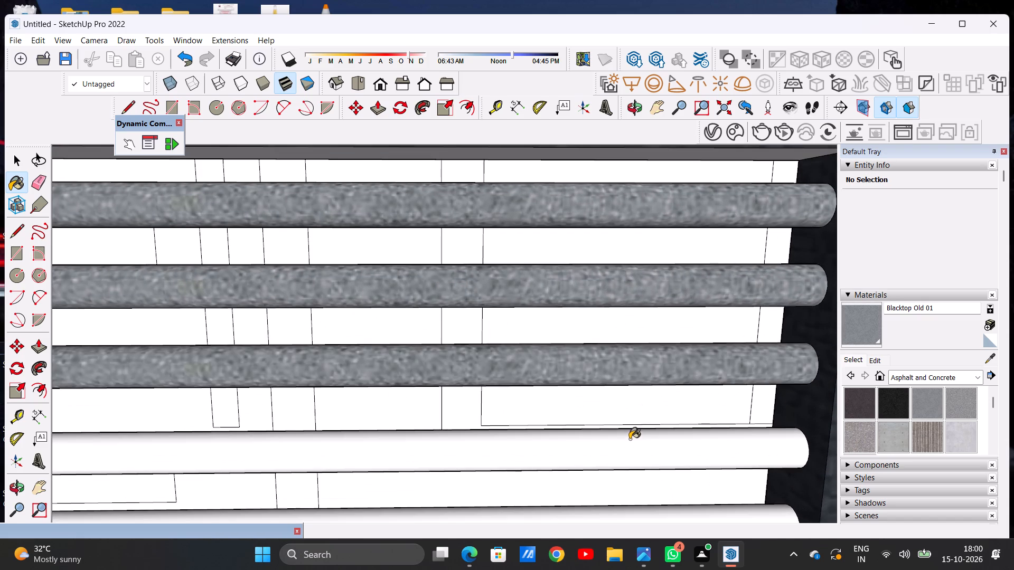
left_click(627, 448)
scroll(633, 366, "down", 8)
scroll(717, 345, "down", 11)
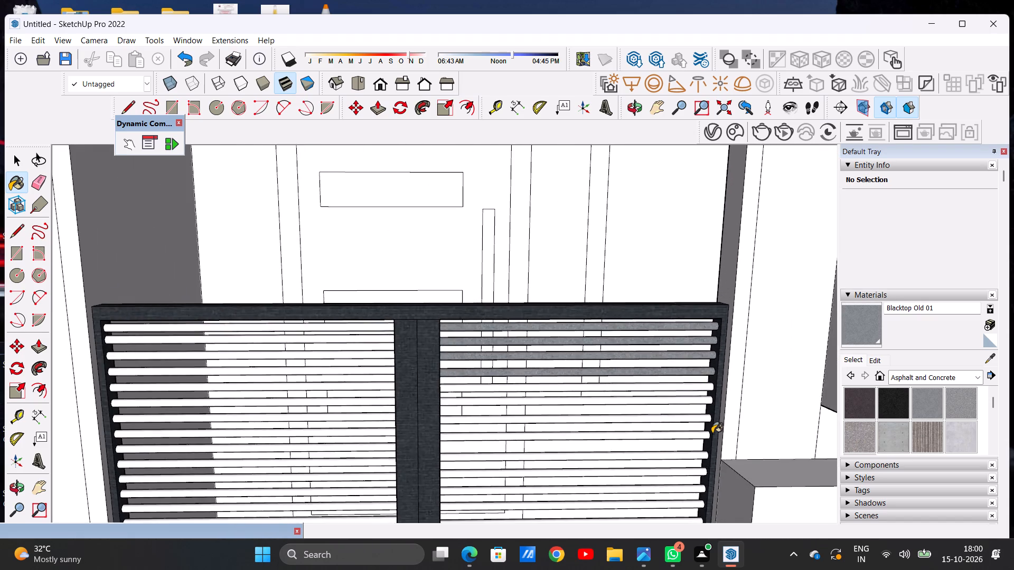
scroll(712, 433, "up", 7)
scroll(713, 351, "up", 8)
left_click(698, 336)
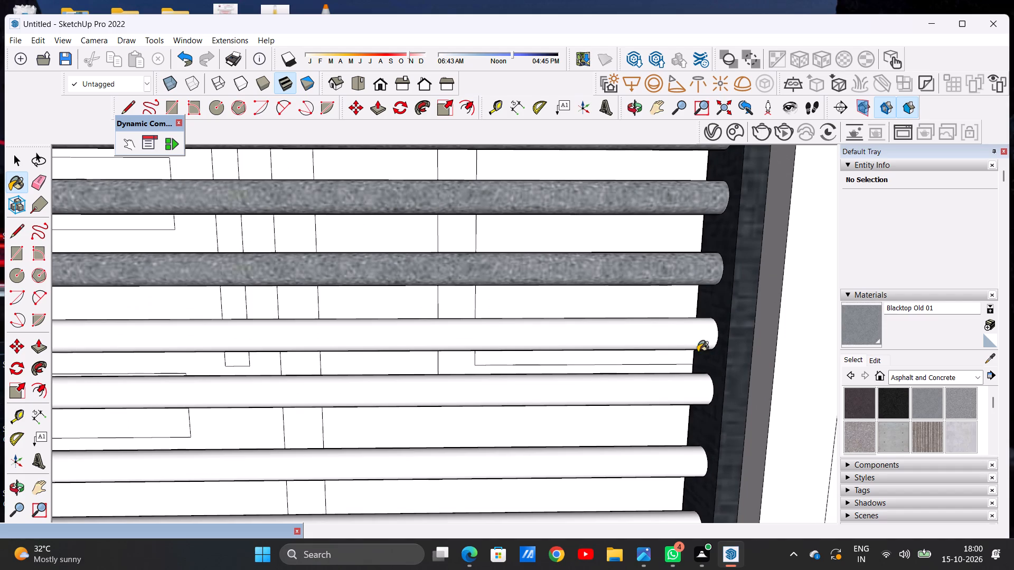
left_click(699, 384)
left_click(661, 456)
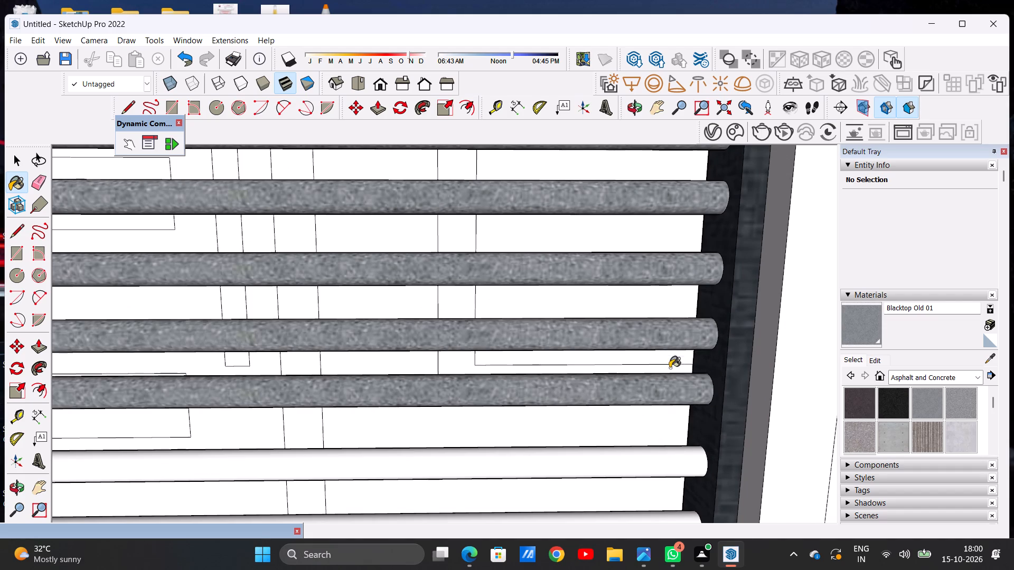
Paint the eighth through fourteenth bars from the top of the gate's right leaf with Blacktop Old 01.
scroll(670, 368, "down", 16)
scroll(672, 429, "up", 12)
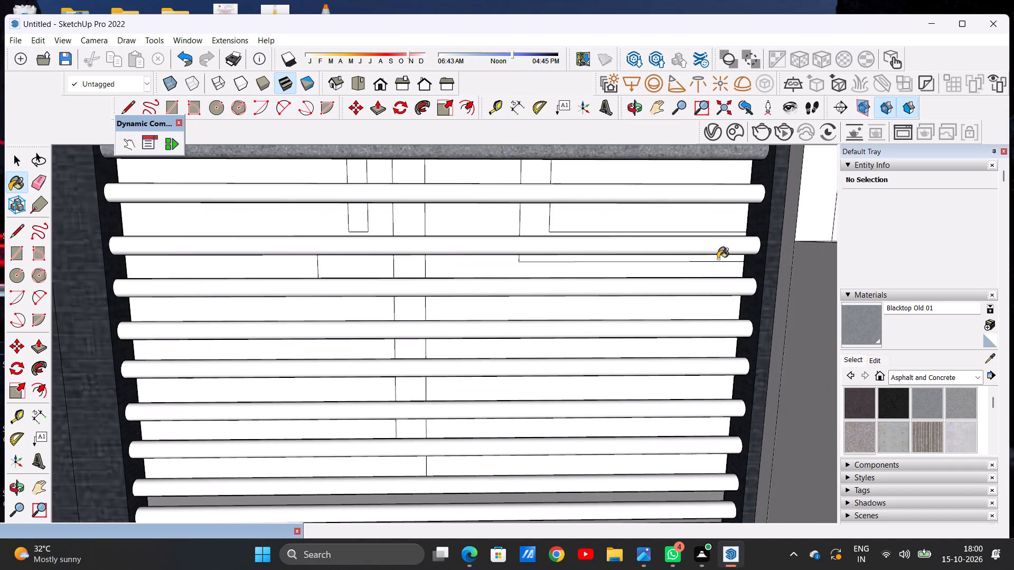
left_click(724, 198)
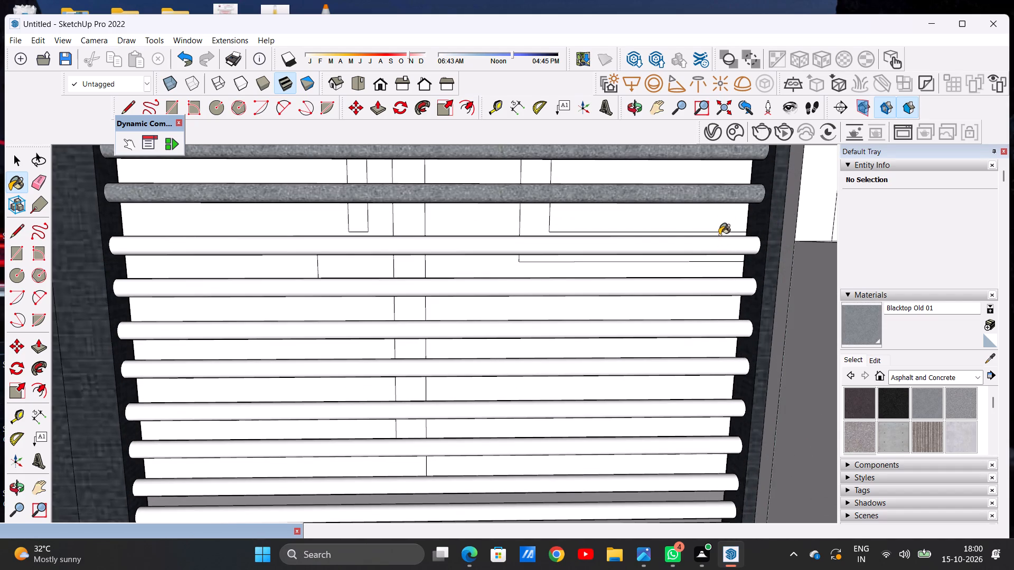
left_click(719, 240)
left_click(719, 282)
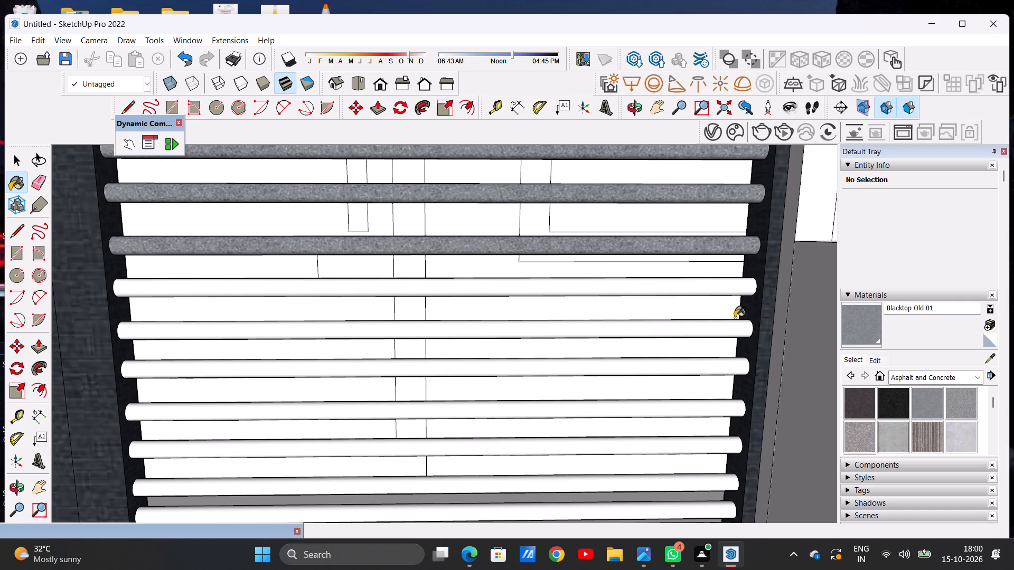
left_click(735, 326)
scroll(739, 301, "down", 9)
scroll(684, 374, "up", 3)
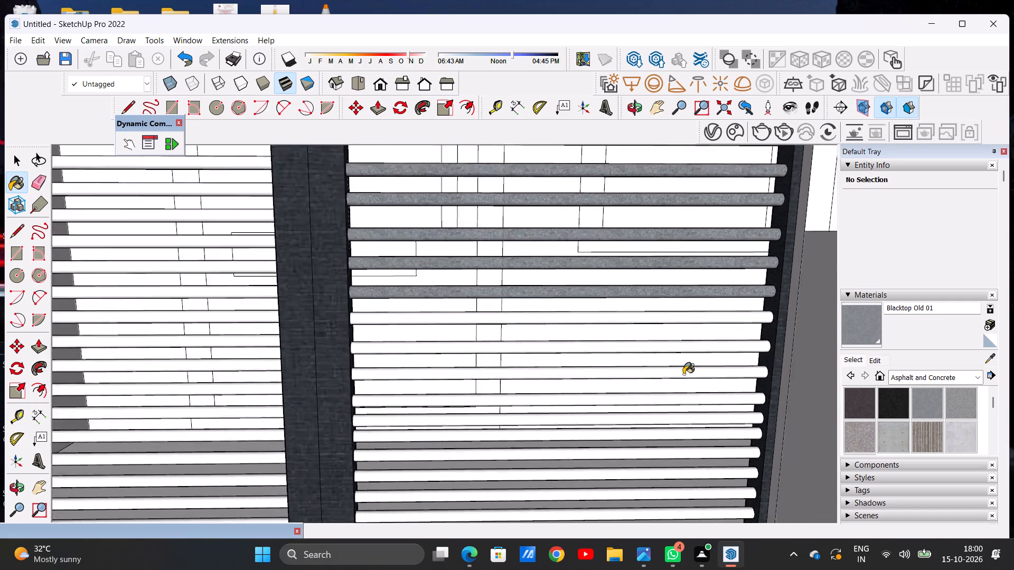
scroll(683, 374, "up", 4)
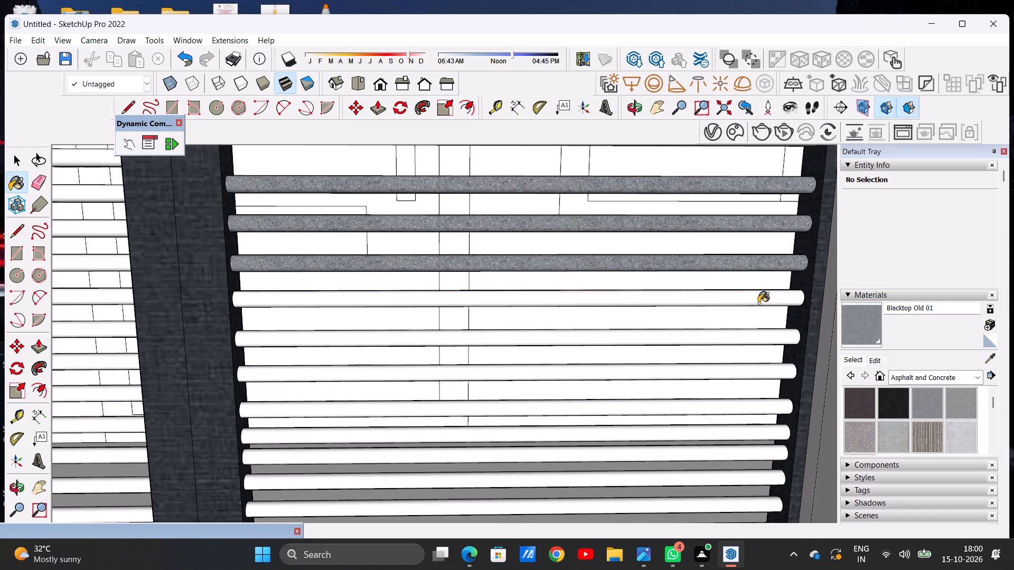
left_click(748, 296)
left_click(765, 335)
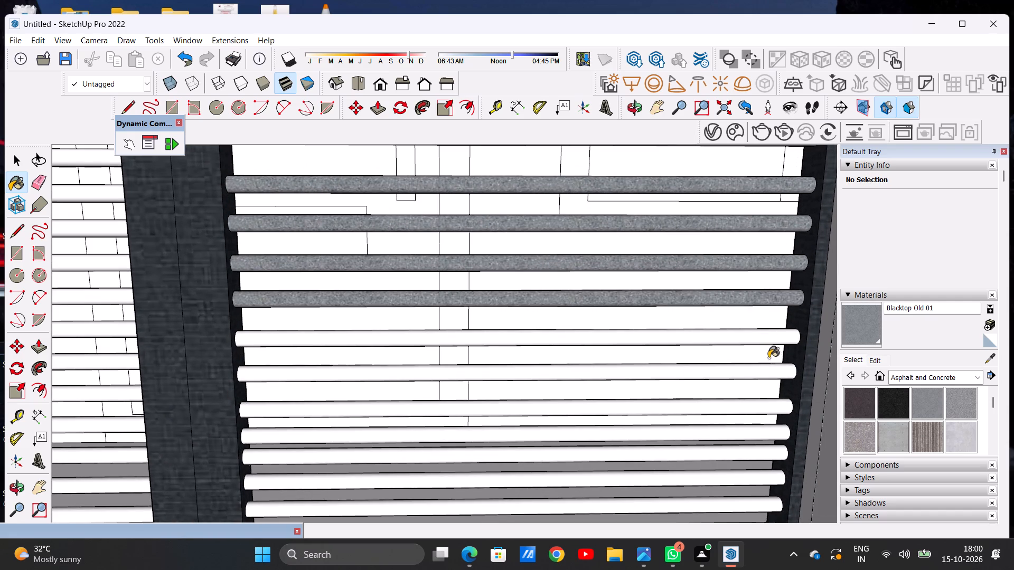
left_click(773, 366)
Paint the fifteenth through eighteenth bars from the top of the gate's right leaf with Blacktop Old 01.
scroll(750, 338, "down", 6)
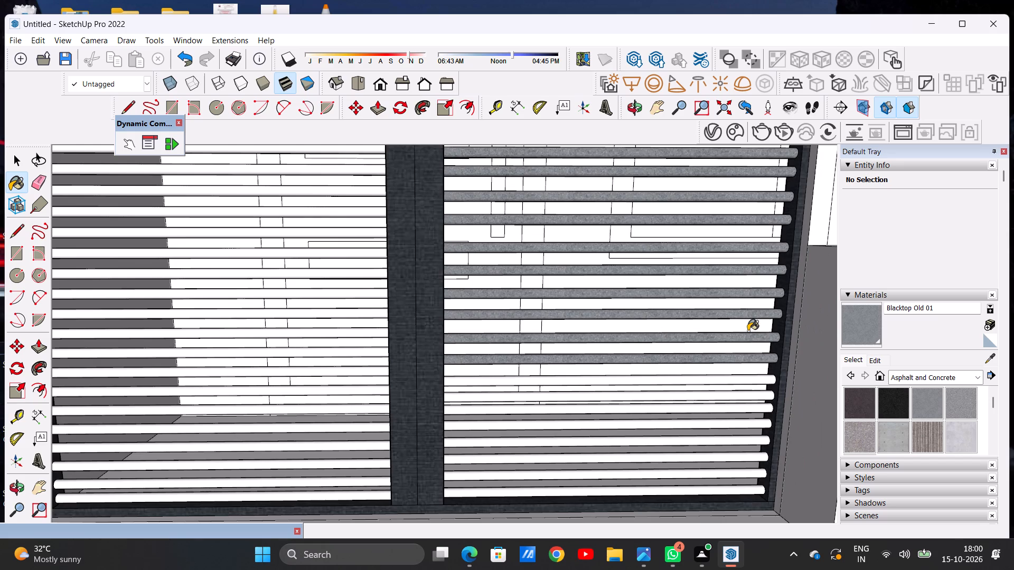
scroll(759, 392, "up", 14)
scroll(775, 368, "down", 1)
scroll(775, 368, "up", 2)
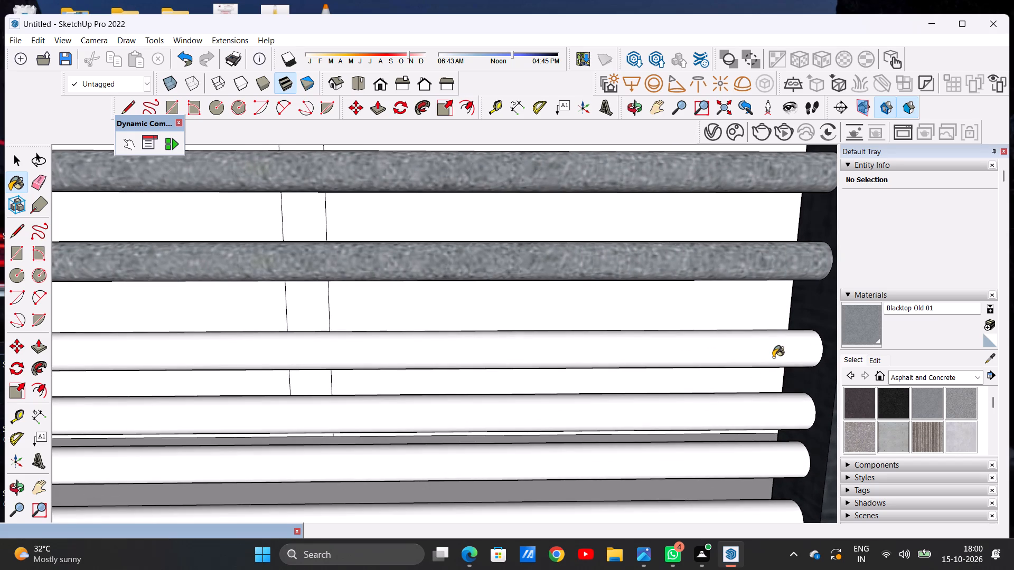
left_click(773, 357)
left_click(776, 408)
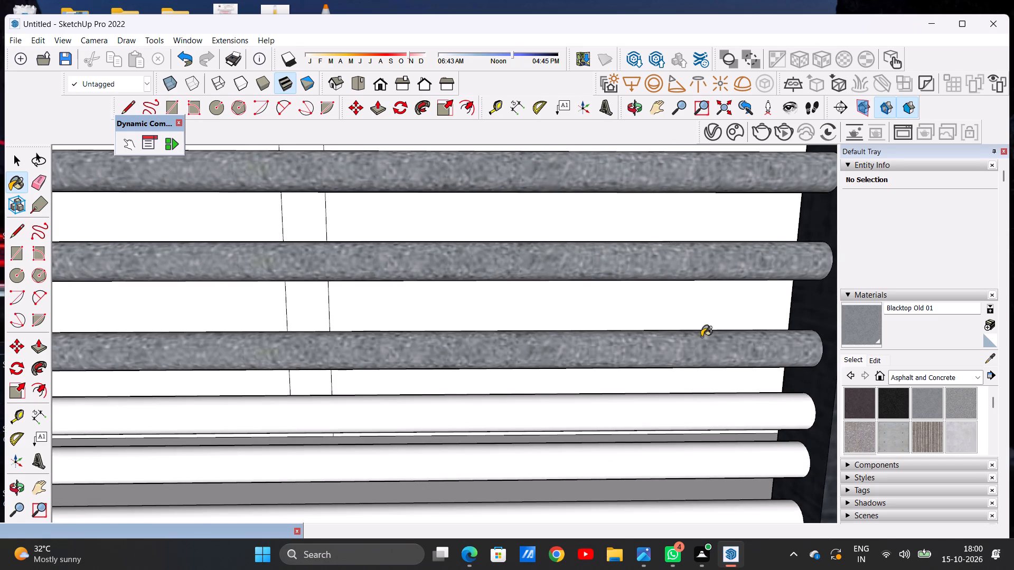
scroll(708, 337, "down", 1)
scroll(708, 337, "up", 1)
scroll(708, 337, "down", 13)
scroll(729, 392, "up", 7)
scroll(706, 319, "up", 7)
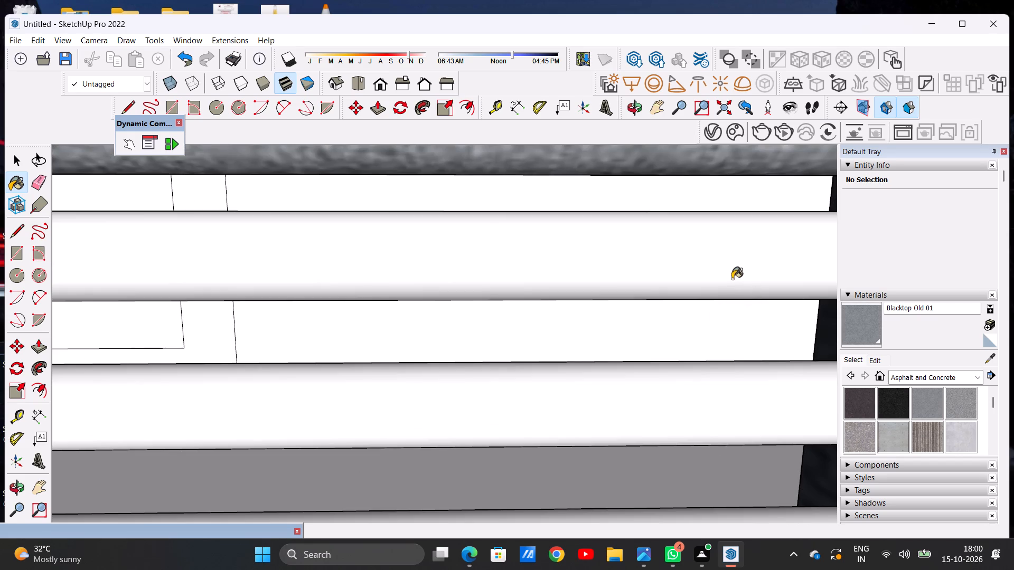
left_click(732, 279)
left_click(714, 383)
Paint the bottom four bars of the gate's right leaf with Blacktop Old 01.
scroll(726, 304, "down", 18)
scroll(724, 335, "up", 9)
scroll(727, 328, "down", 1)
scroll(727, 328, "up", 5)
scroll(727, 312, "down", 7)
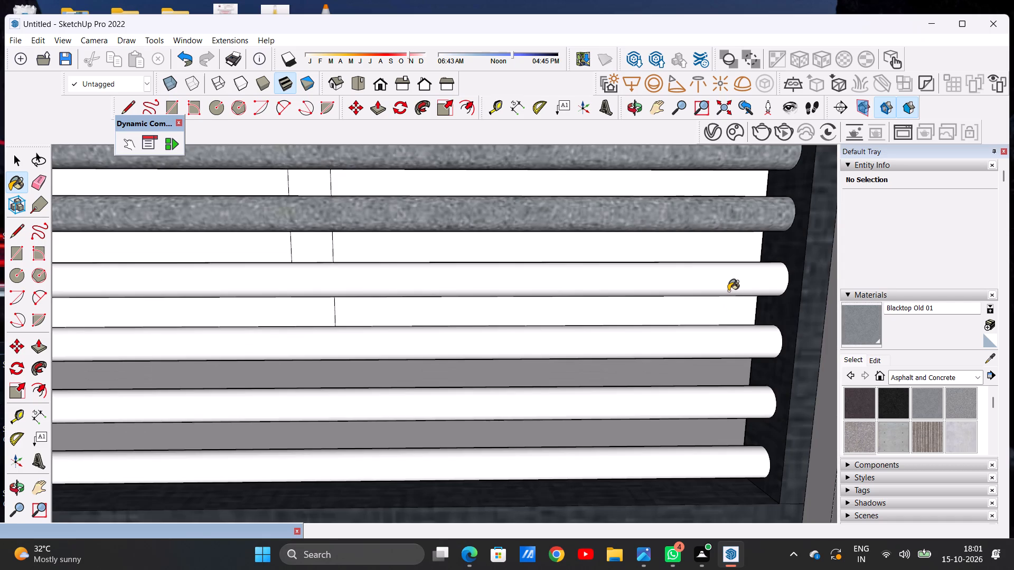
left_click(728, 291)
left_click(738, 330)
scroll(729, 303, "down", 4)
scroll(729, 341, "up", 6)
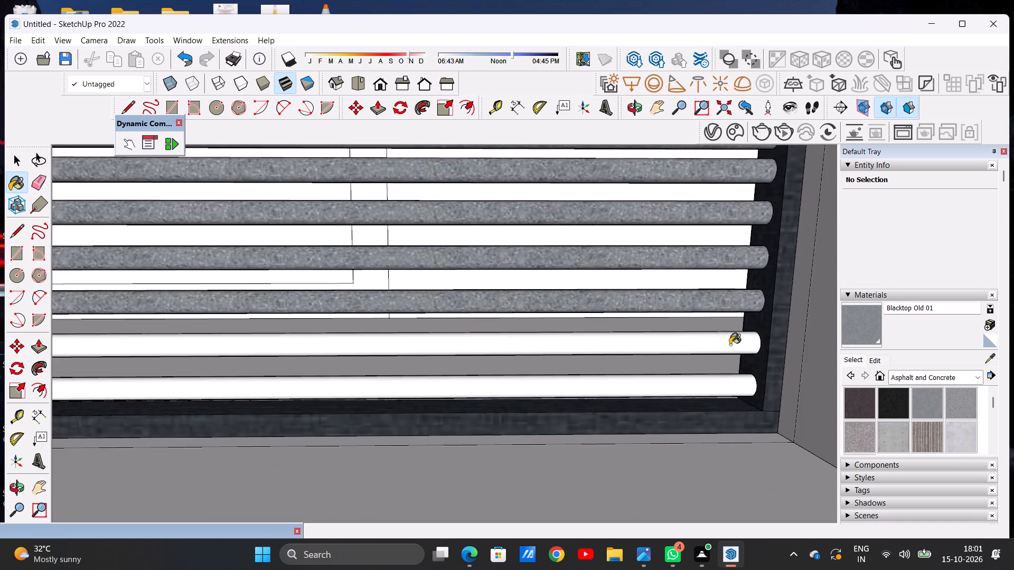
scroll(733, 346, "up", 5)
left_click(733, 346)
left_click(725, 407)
Repaint the top four bars of the gate's right leaf with Polished Concrete New from Asphalt and Concrete.
scroll(729, 384, "down", 2)
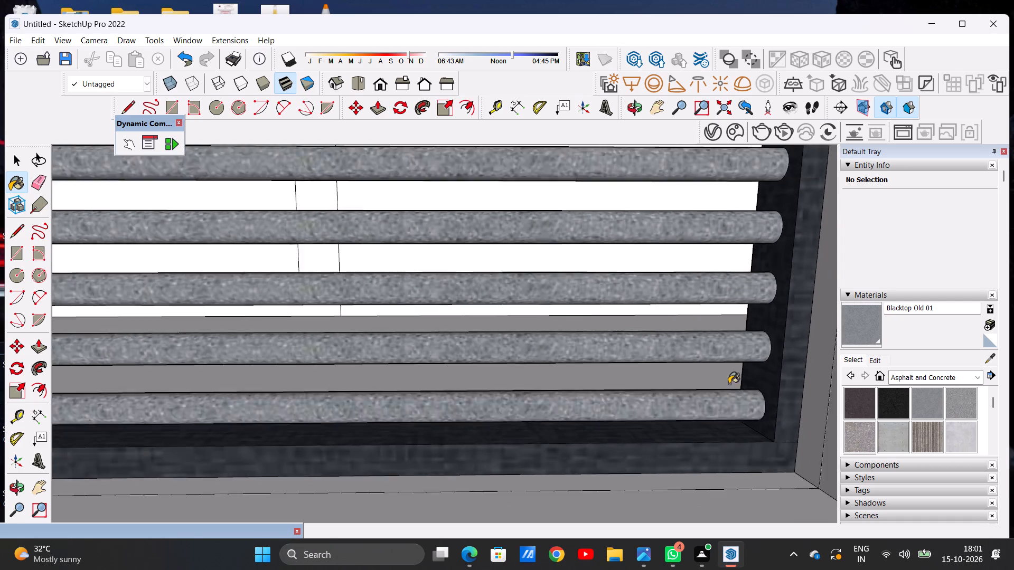
scroll(729, 384, "down", 16)
scroll(694, 382, "down", 7)
middle_click_drag(664, 335, 482, 333)
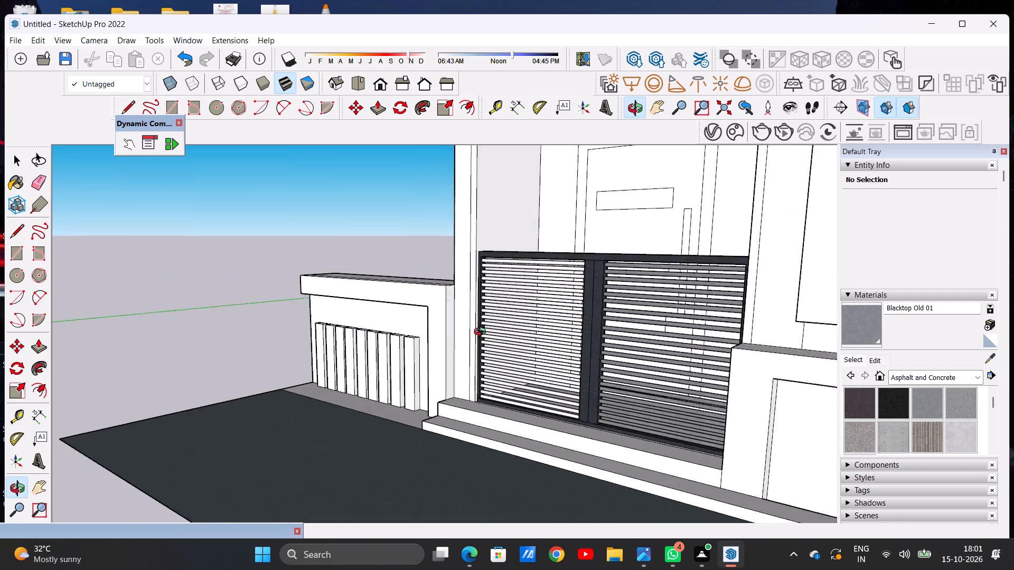
middle_click_drag(482, 333, 487, 377)
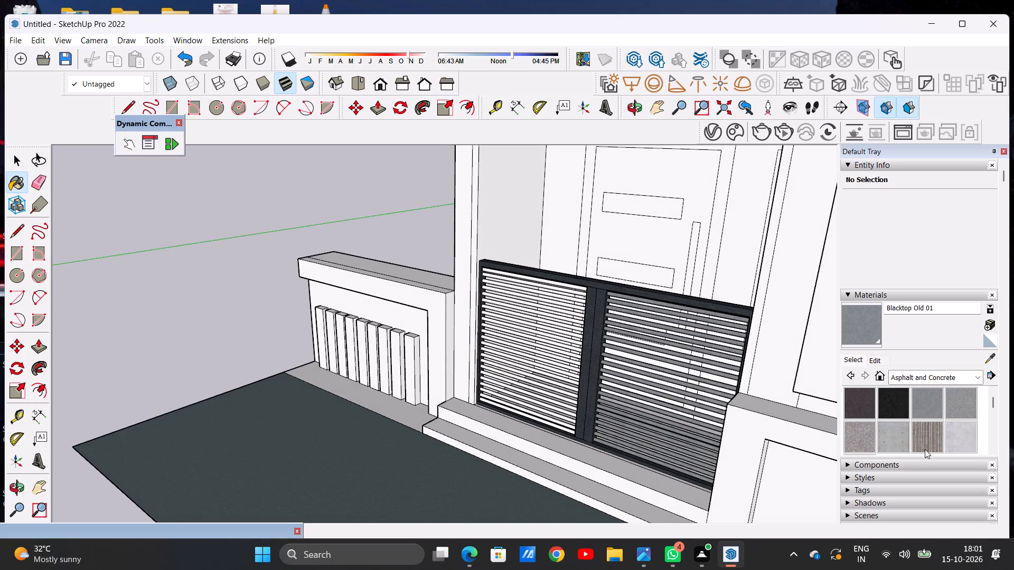
left_click(958, 441)
scroll(722, 324, "up", 15)
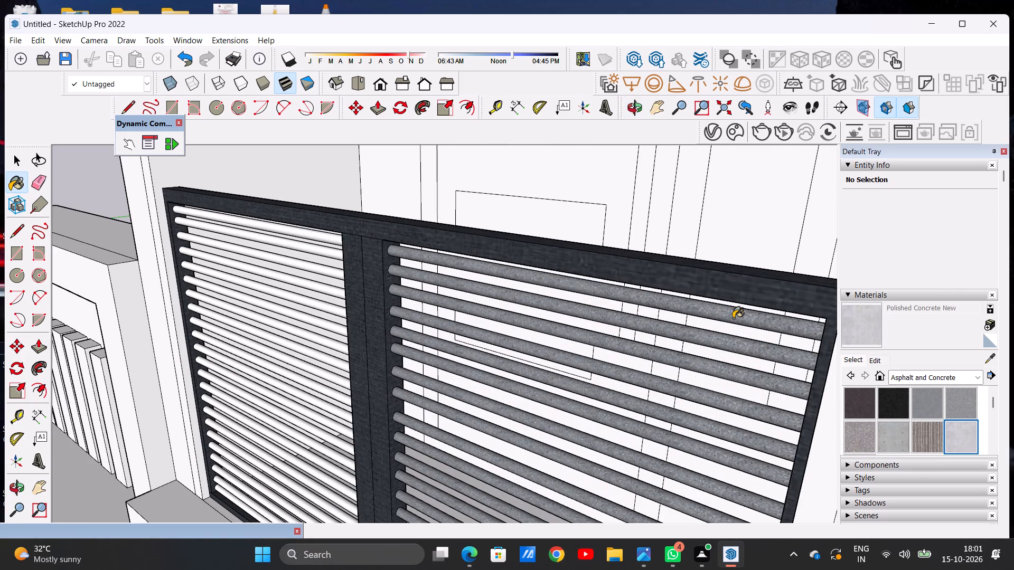
left_click(733, 318)
left_click(730, 343)
left_click(719, 373)
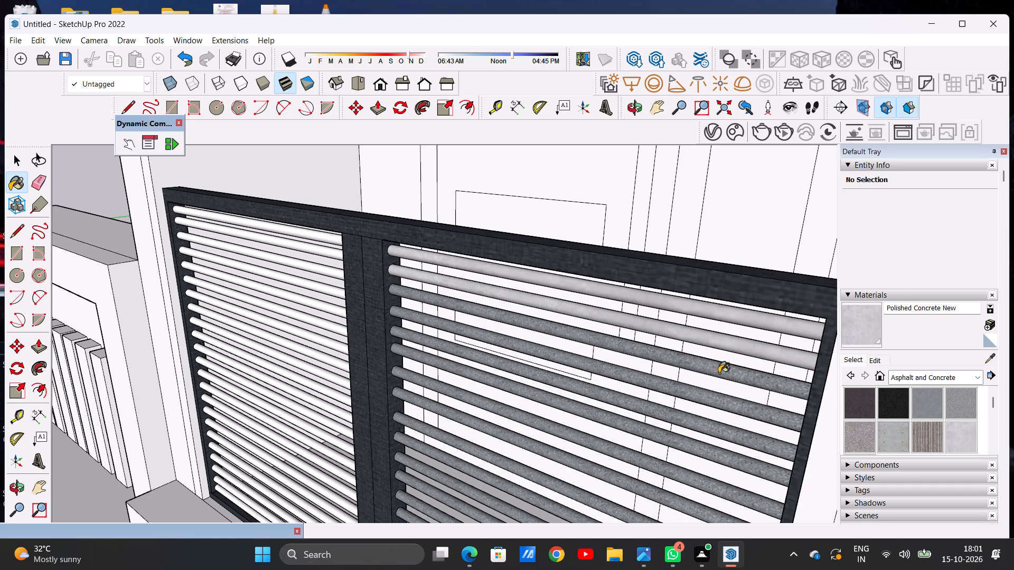
left_click(709, 399)
Repaint the fifth through eighth bars from the top of the gate's right leaf with Polished Concrete New.
scroll(704, 338, "down", 12)
scroll(688, 381, "up", 2)
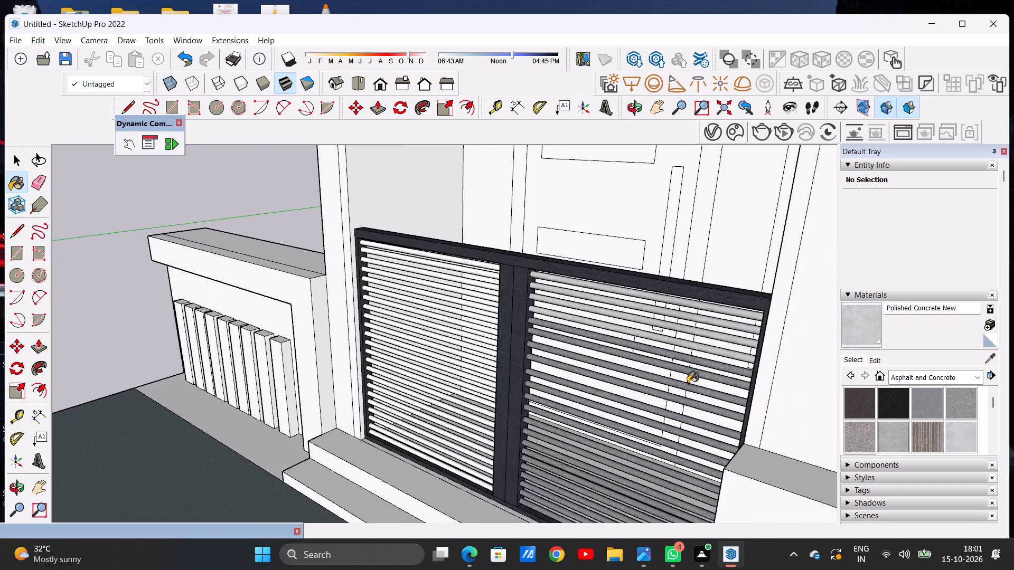
scroll(688, 383, "up", 10)
left_click(722, 348)
left_click(715, 374)
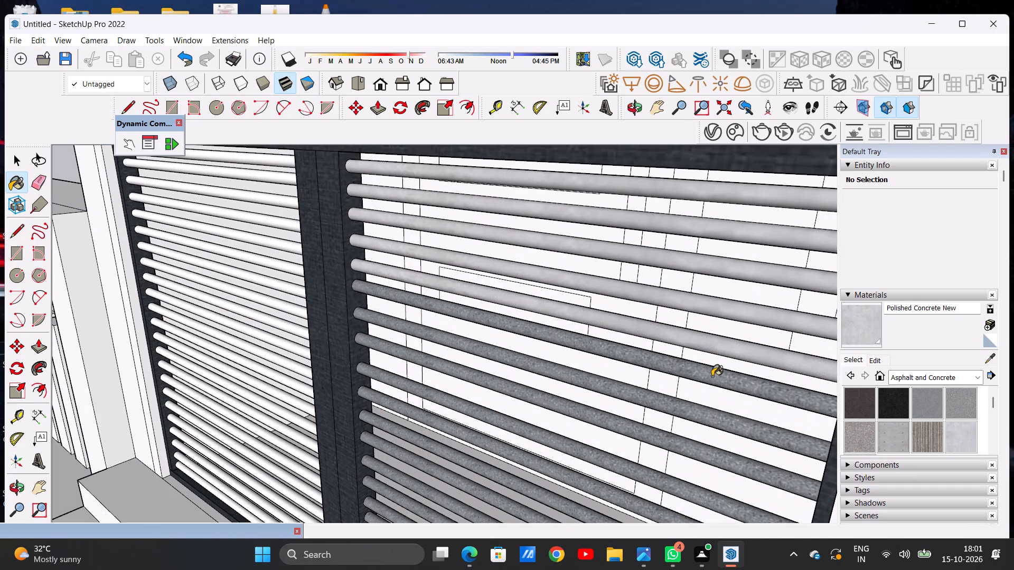
left_click(690, 406)
left_click(662, 441)
Repaint the ninth through thirteenth bars from the top of the gate's right leaf with Polished Concrete New.
scroll(669, 345, "down", 3)
scroll(669, 345, "up", 1)
scroll(669, 345, "down", 4)
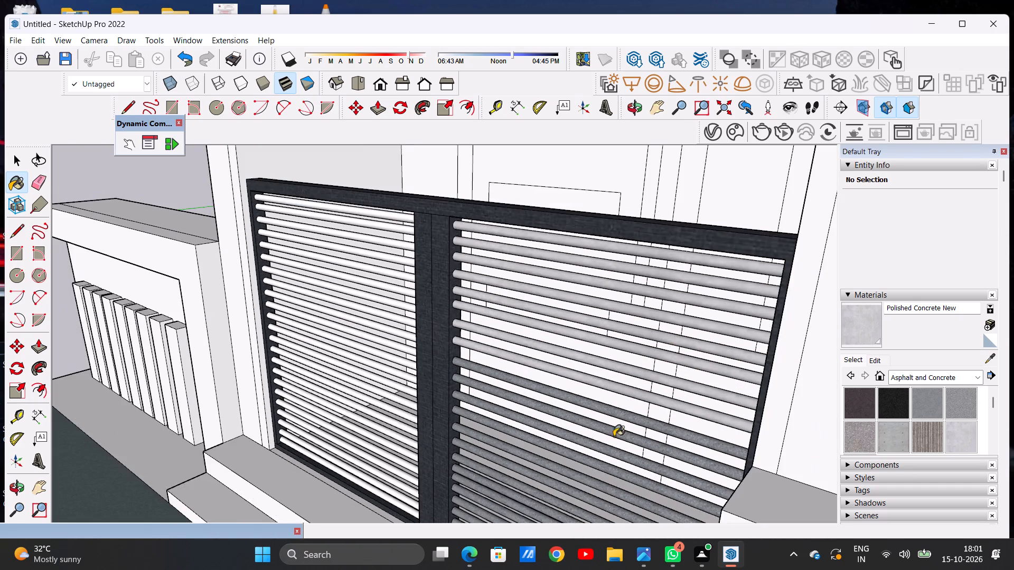
scroll(616, 483, "up", 6)
left_click(662, 242)
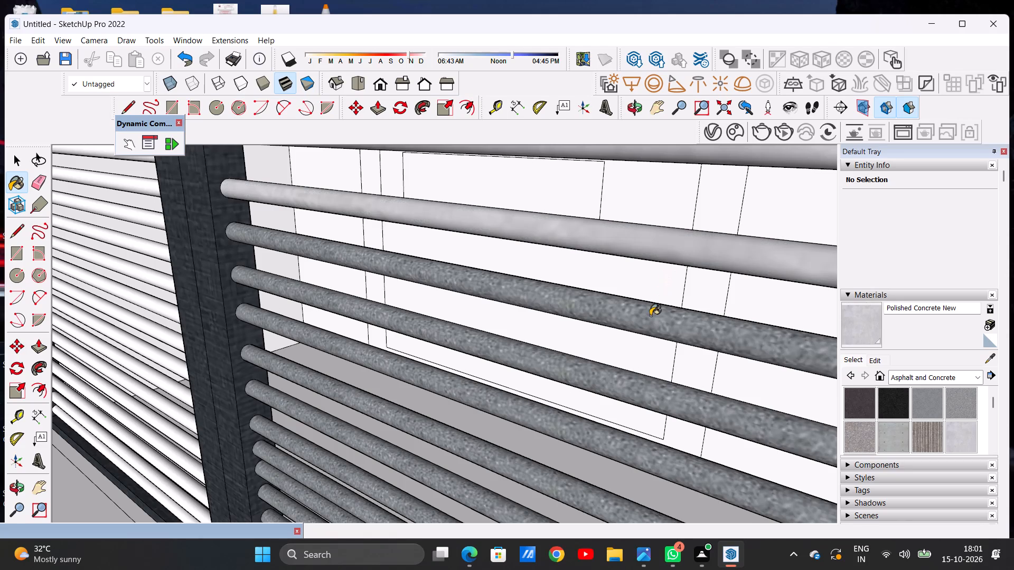
left_click(650, 316)
left_click(628, 384)
left_click(614, 444)
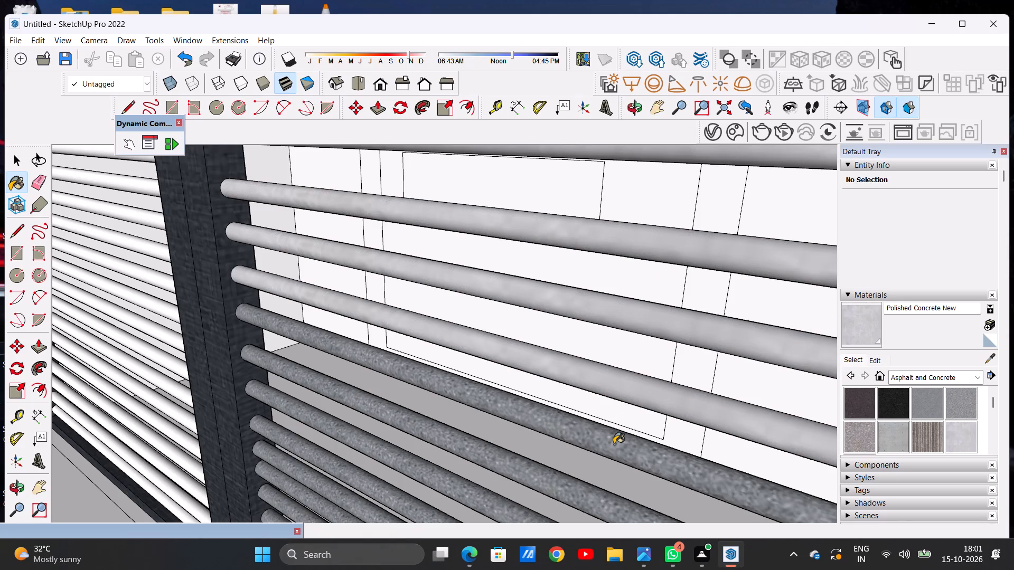
left_click(521, 471)
Repaint the fourteenth through seventeenth bars from the top of the gate's right leaf with Polished Concrete New.
scroll(568, 355, "down", 11)
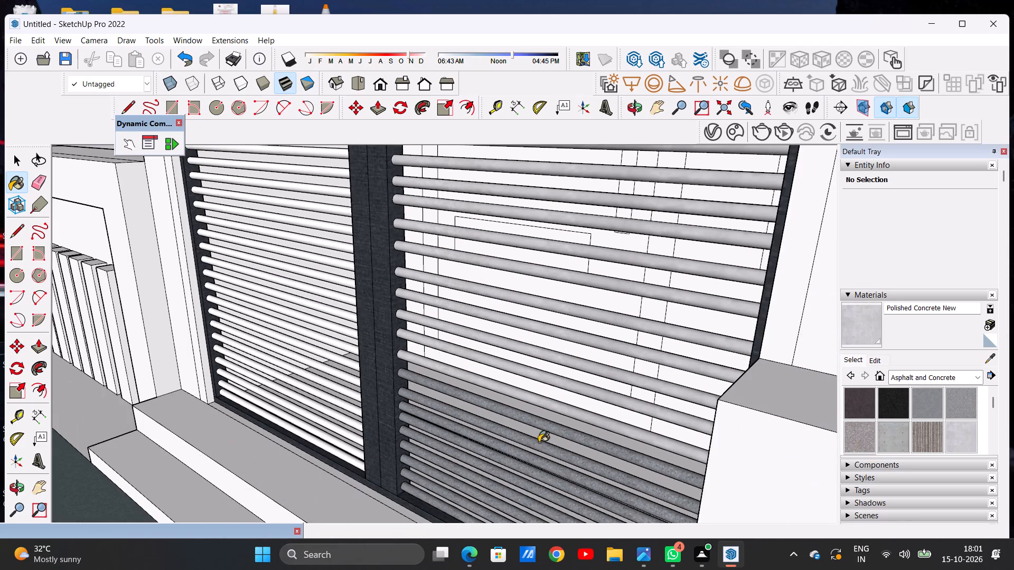
scroll(536, 460, "up", 8)
left_click(547, 359)
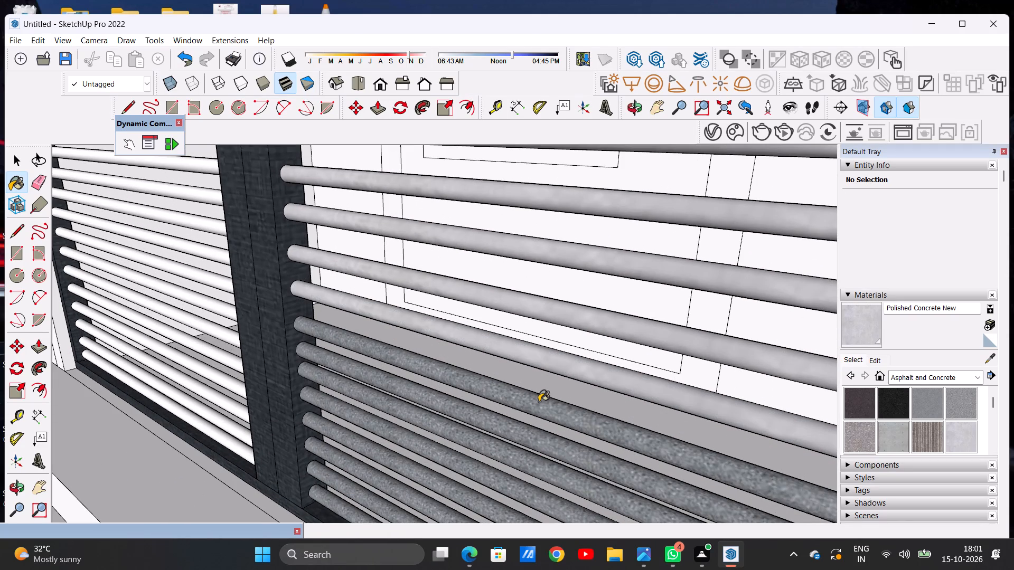
left_click(539, 402)
left_click(530, 429)
left_click(518, 460)
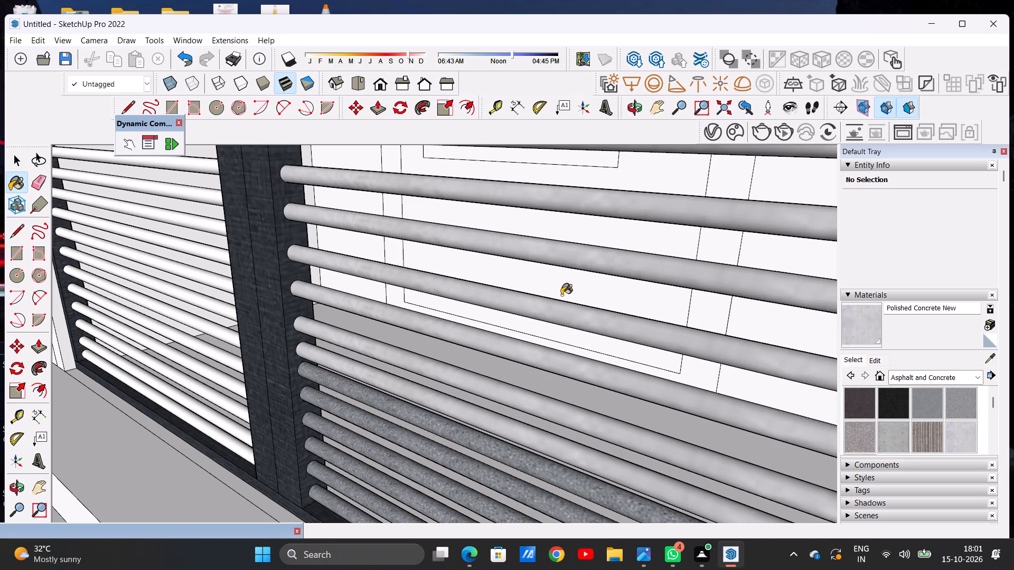
Repaint the bottom five bars of the gate's right leaf with Polished Concrete New.
scroll(561, 295, "down", 6)
scroll(541, 386, "up", 7)
scroll(573, 349, "up", 8)
left_click(561, 360)
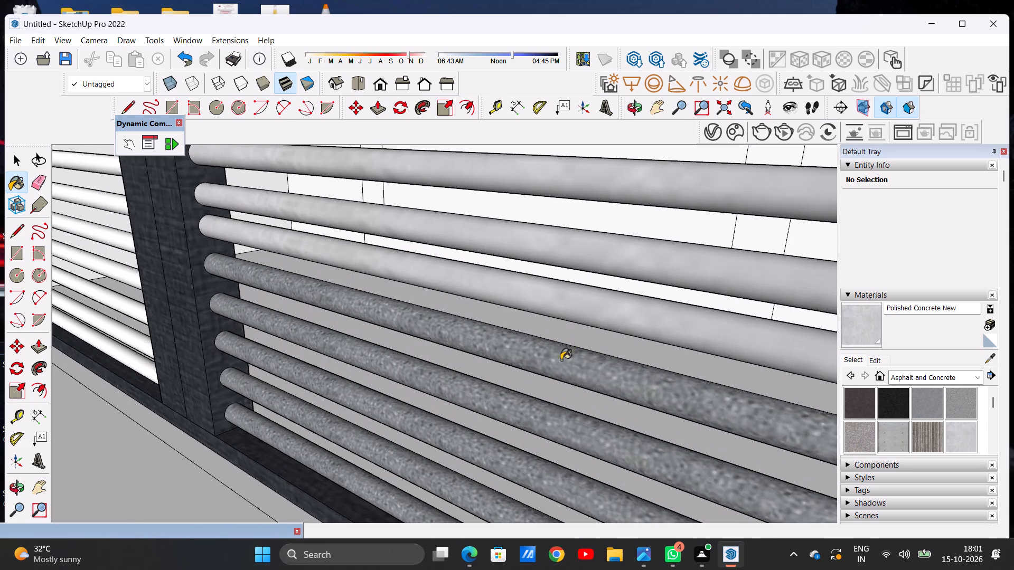
left_click(540, 414)
left_click(504, 460)
scroll(585, 292, "down", 3)
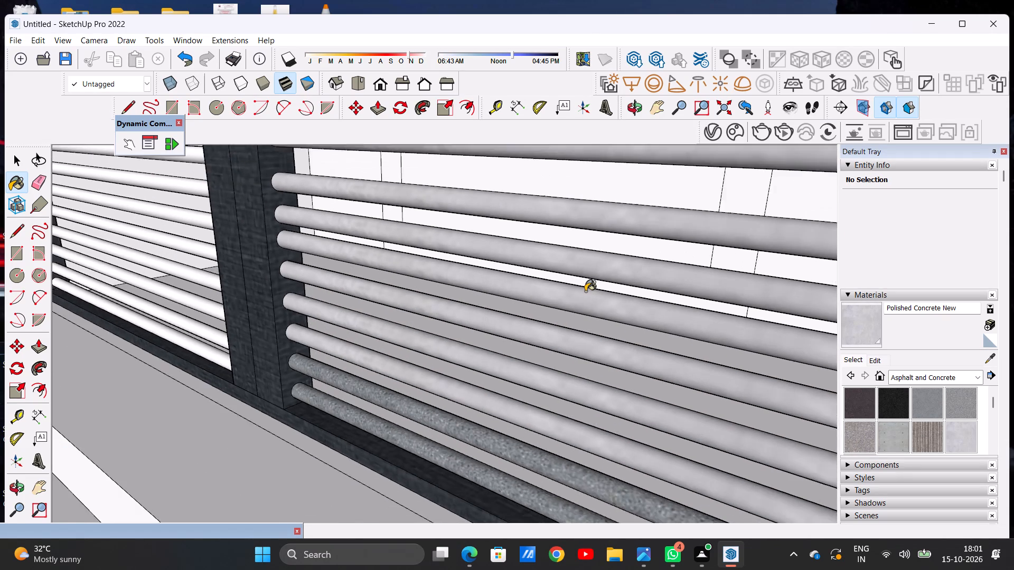
scroll(585, 291, "down", 3)
scroll(541, 435, "up", 7)
left_click(520, 425)
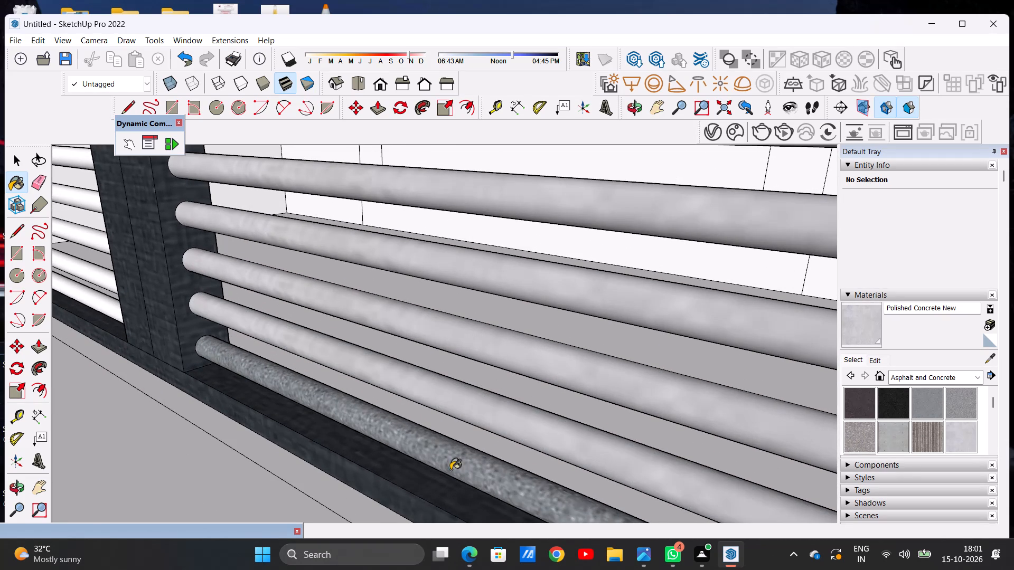
left_click(462, 465)
Paint the top four bars of the gate's left leaf with Polished Concrete New.
scroll(590, 272, "down", 12)
scroll(543, 316, "down", 11)
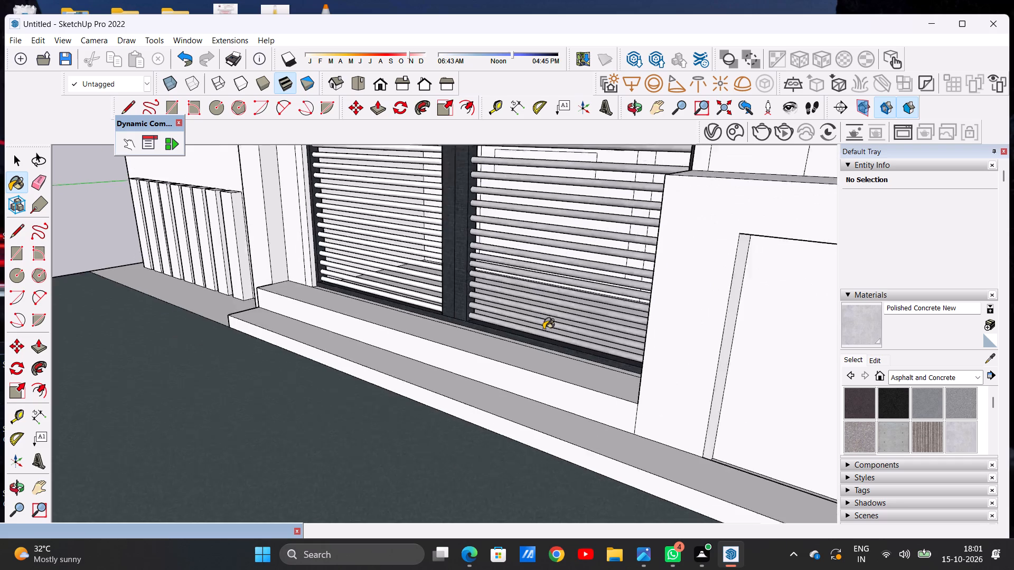
scroll(543, 329, "down", 12)
middle_click_drag(431, 225, 577, 198)
scroll(495, 266, "up", 10)
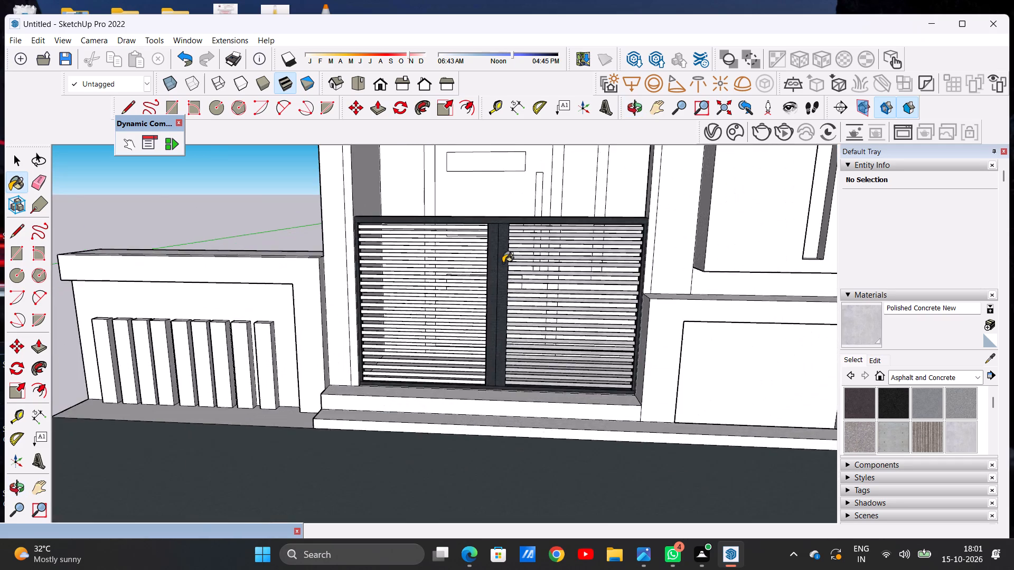
scroll(503, 263, "up", 2)
scroll(503, 263, "down", 1)
scroll(503, 263, "up", 3)
middle_click_drag(450, 261, 578, 281)
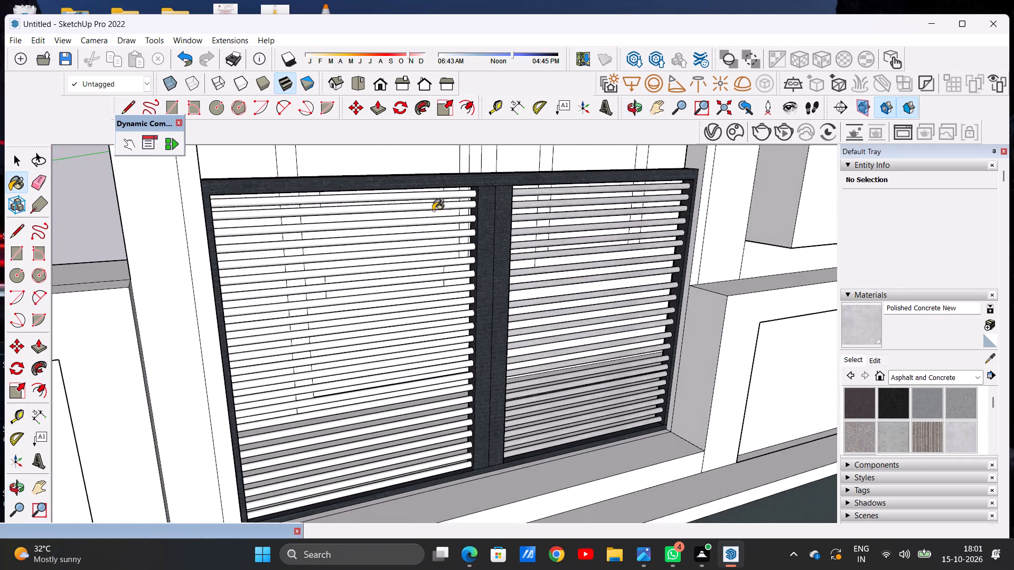
scroll(465, 191, "up", 16)
left_click(463, 199)
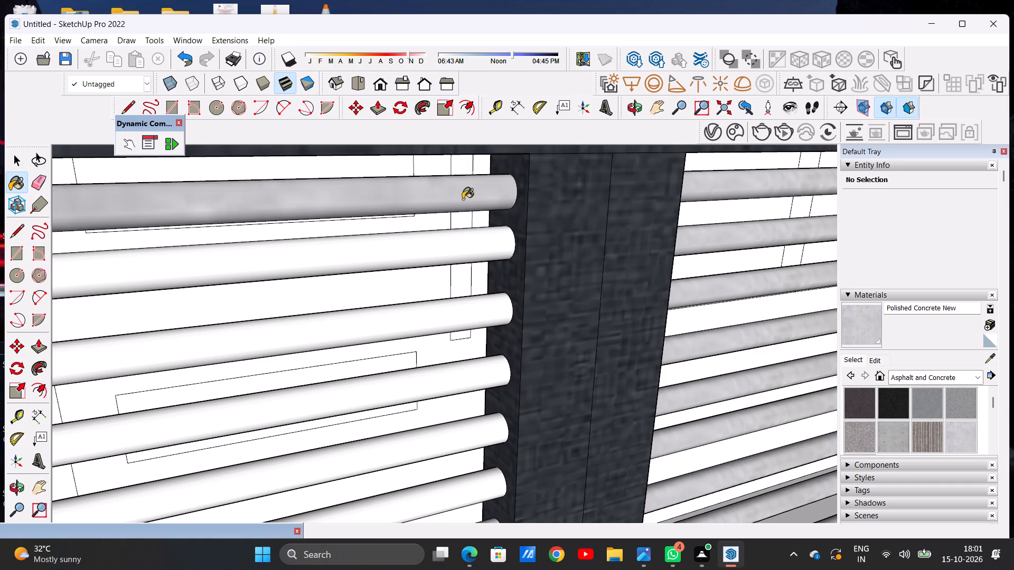
left_click(493, 239)
left_click(494, 305)
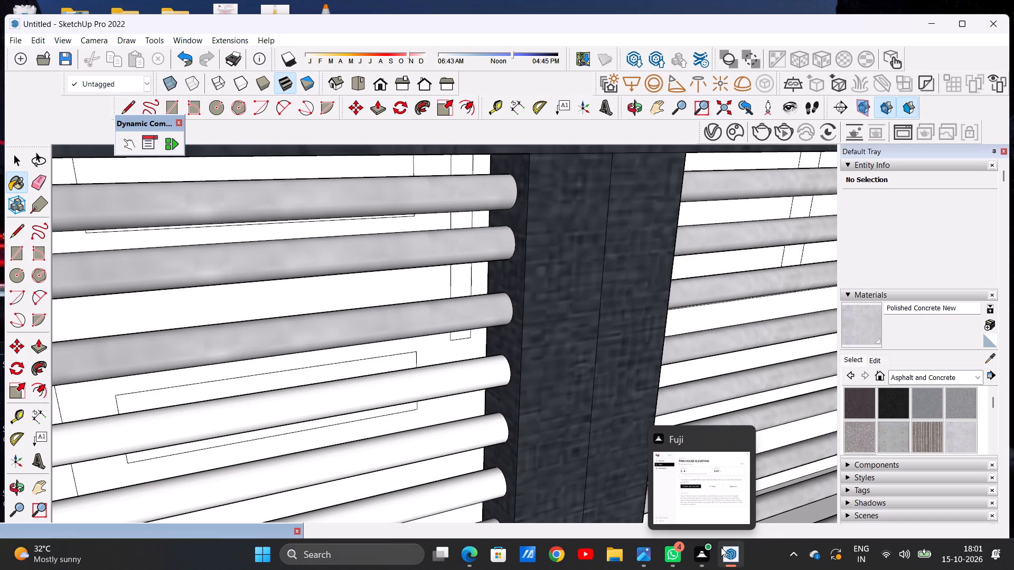
left_click(716, 500)
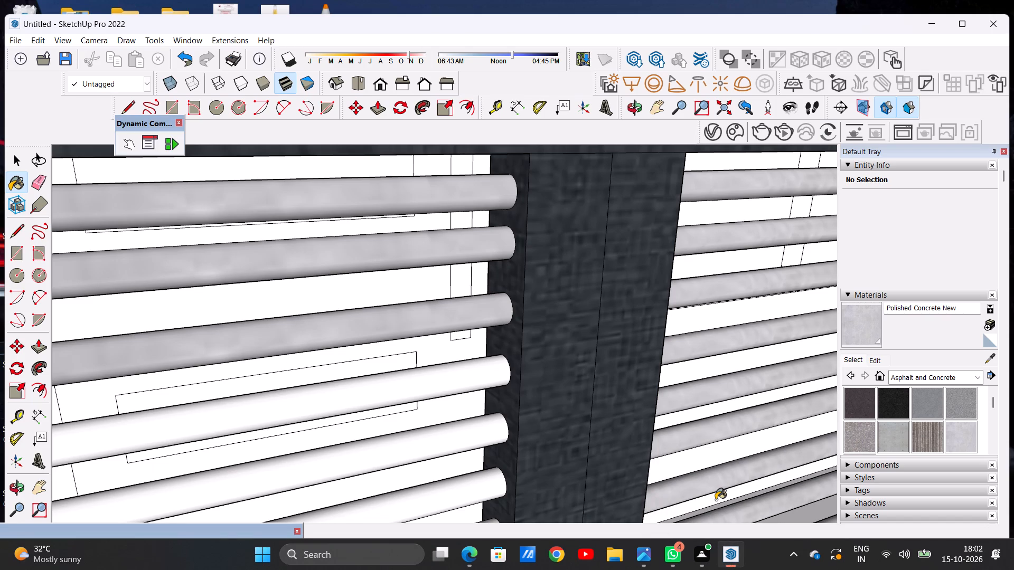
scroll(630, 440, "down", 6)
scroll(536, 427, "up", 12)
left_click(535, 373)
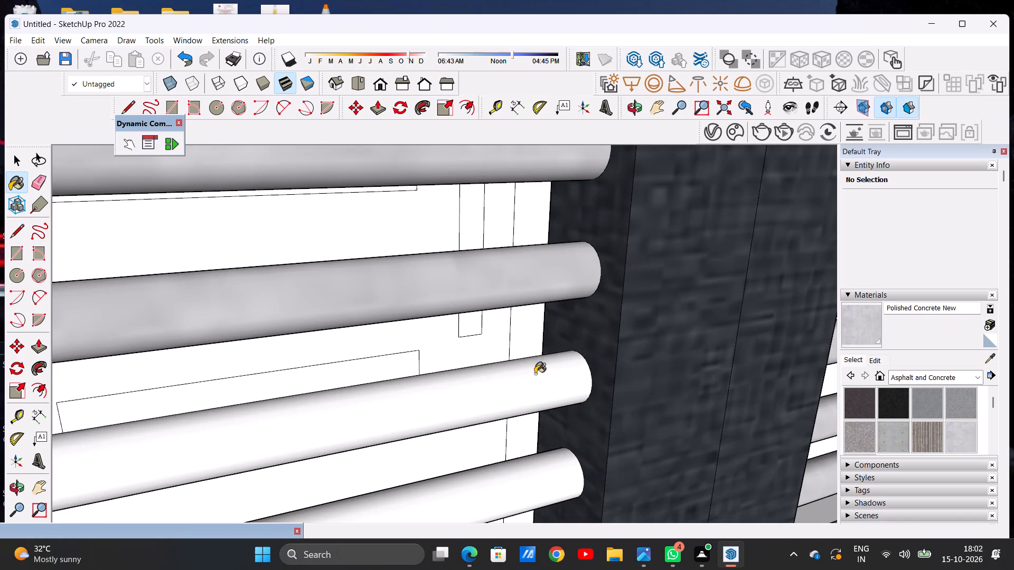
Paint the fifth through ninth bars from the top of the gate's left leaf with Polished Concrete New.
left_click(544, 474)
scroll(536, 358, "down", 20)
scroll(536, 358, "down", 3)
scroll(536, 358, "up", 1)
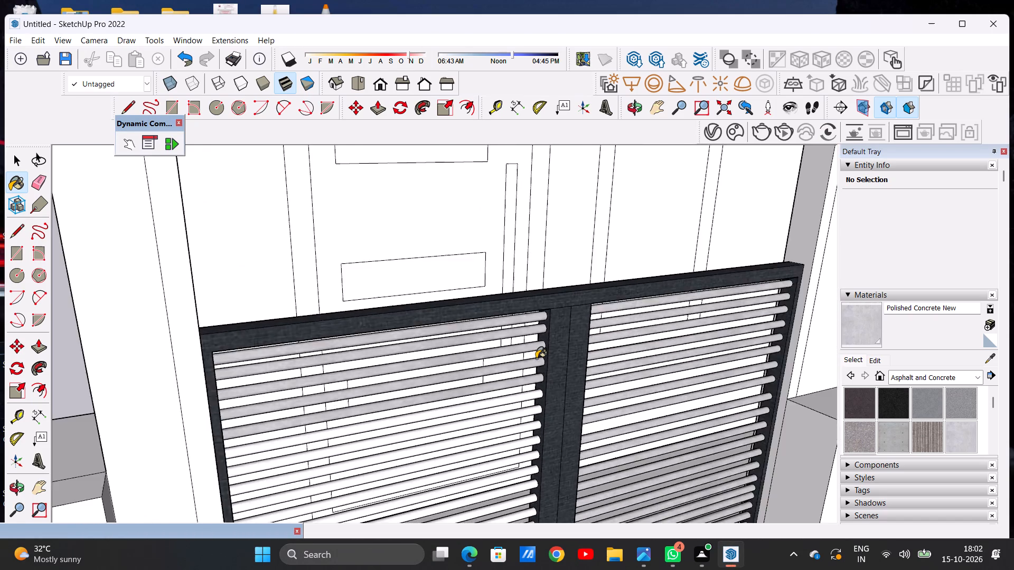
scroll(536, 358, "down", 4)
scroll(493, 454, "up", 8)
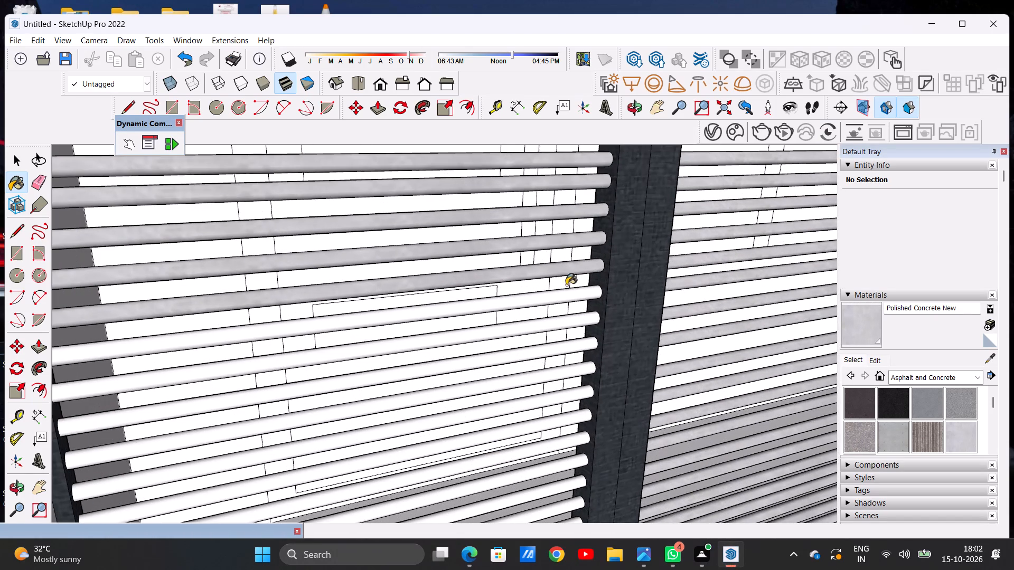
scroll(598, 321, "up", 5)
left_click(577, 274)
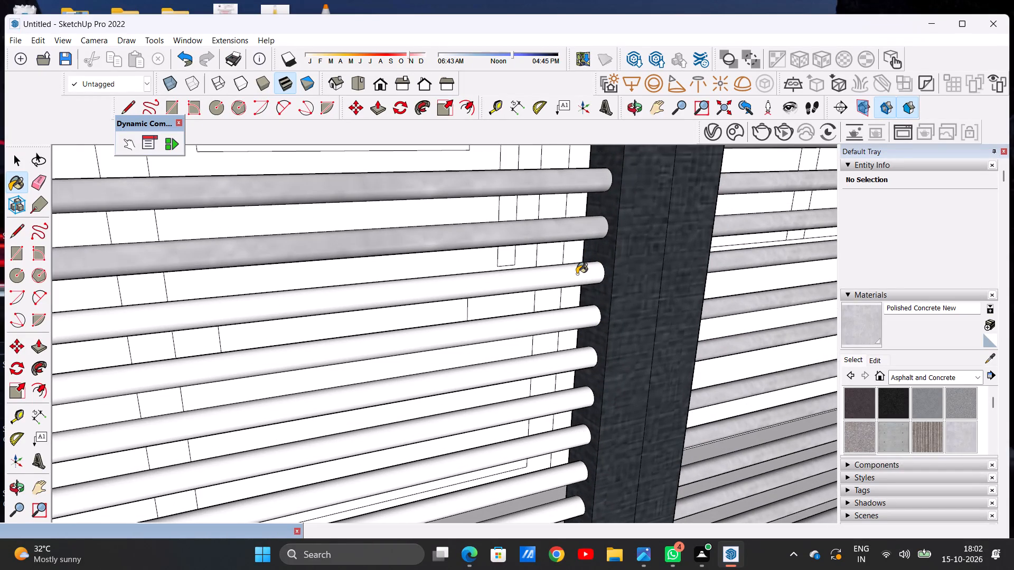
left_click(575, 315)
left_click(569, 355)
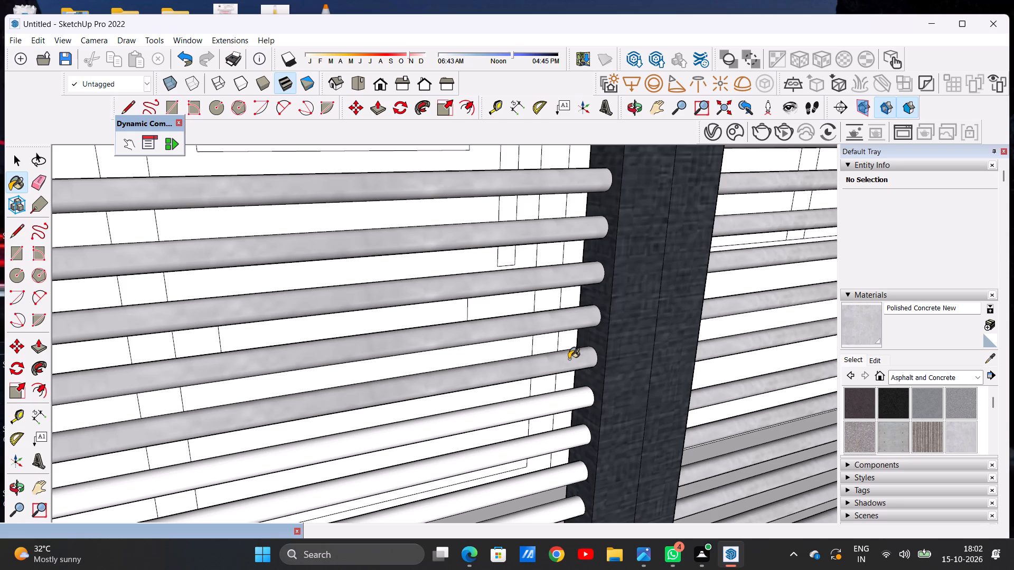
left_click(568, 398)
Paint the tenth through twelfth bars from the top of the gate's left leaf with Polished Concrete New.
scroll(538, 288, "down", 9)
scroll(519, 408, "up", 6)
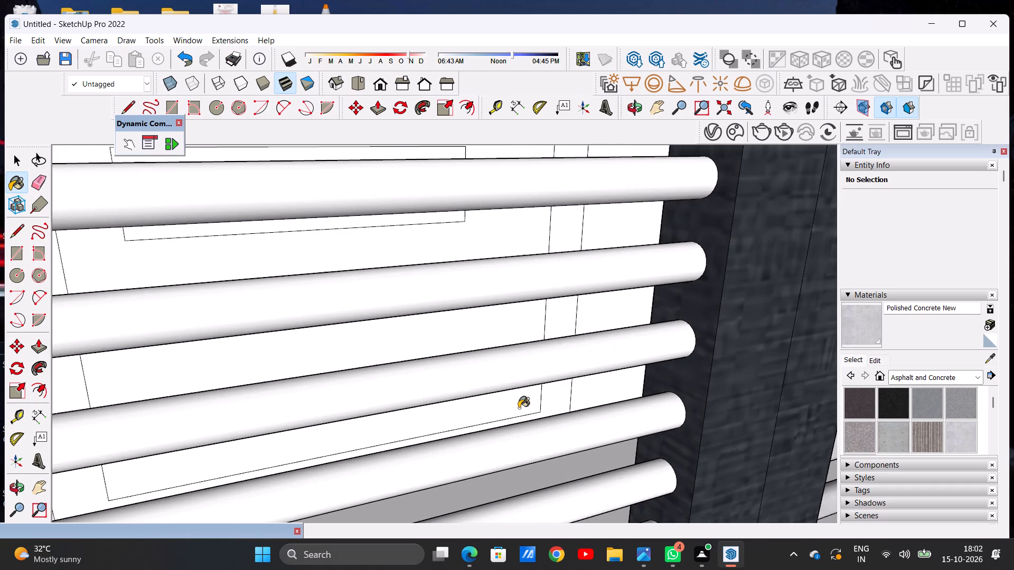
scroll(519, 408, "down", 5)
scroll(553, 344, "up", 1)
scroll(553, 344, "down", 1)
scroll(553, 344, "up", 4)
left_click(551, 341)
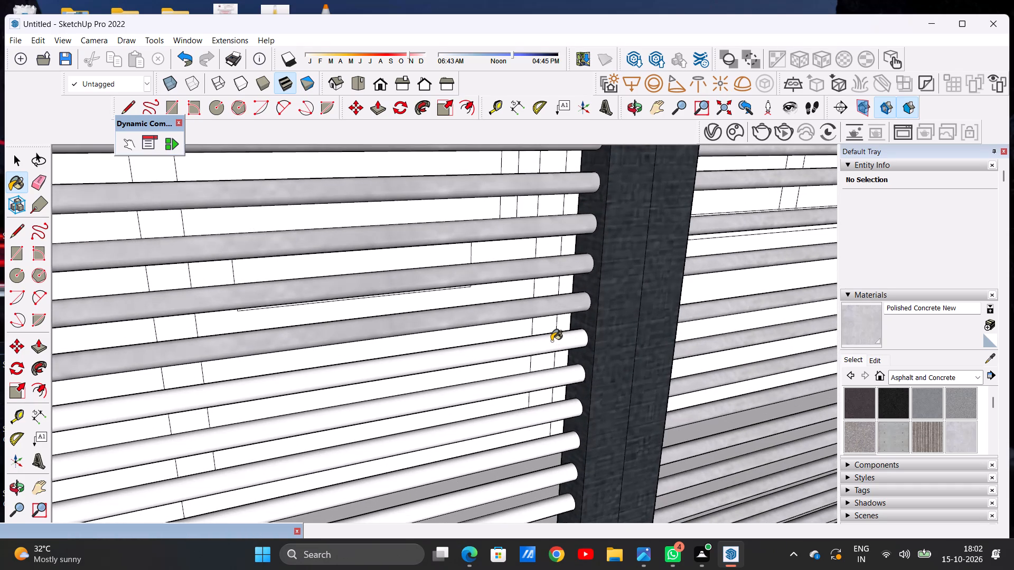
left_click(561, 374)
left_click(551, 415)
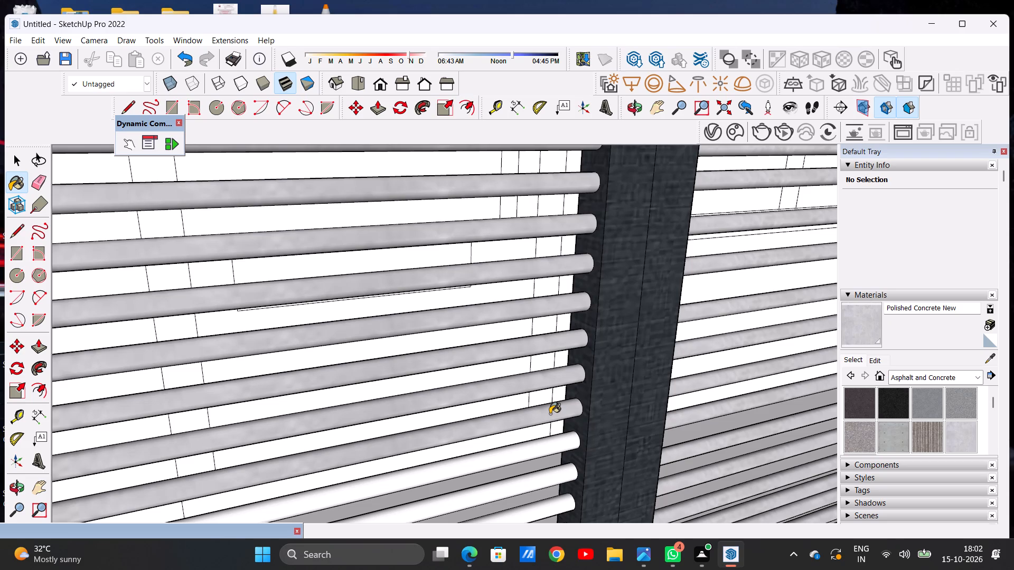
Paint the thirteenth through sixteenth bars from the top of the gate's left leaf with Polished Concrete New.
scroll(529, 370, "down", 6)
scroll(538, 436, "up", 7)
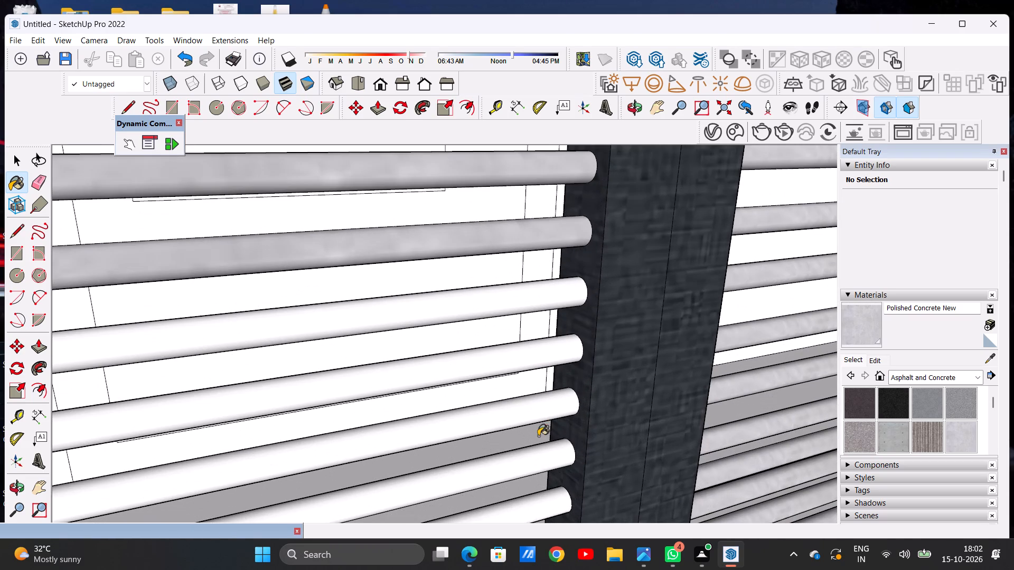
left_click(576, 284)
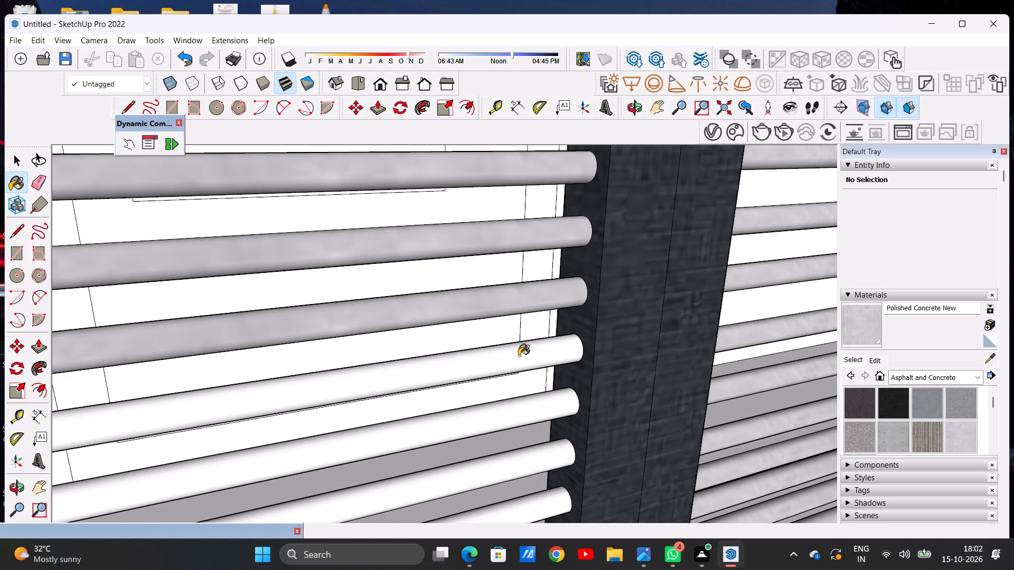
left_click(519, 356)
left_click(531, 405)
left_click(543, 449)
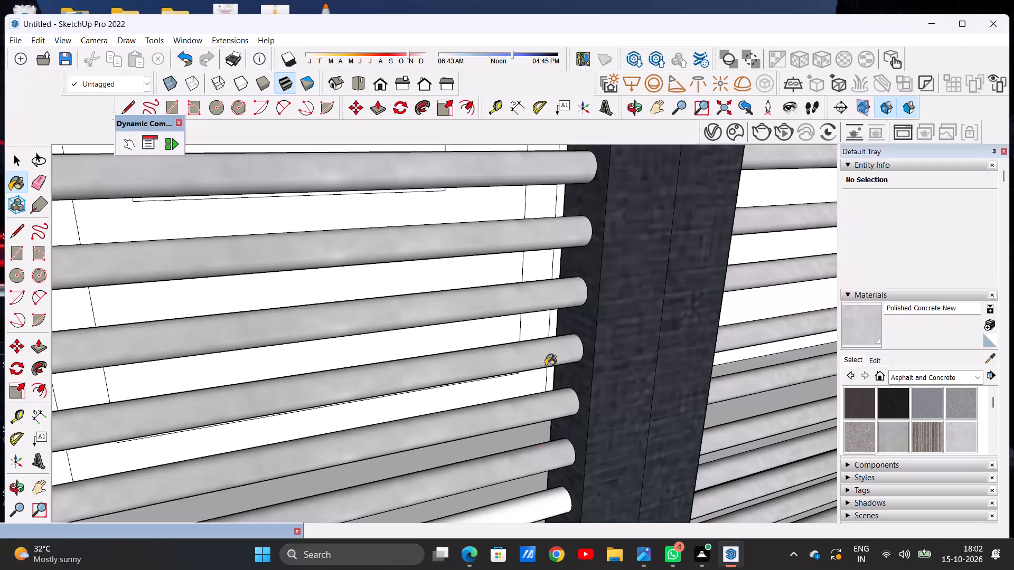
Paint the four bars directly above the bottom three on the gate's left leaf with Polished Concrete New.
scroll(526, 277, "down", 12)
scroll(528, 363, "up", 2)
scroll(528, 363, "down", 1)
scroll(528, 363, "up", 2)
scroll(558, 302, "up", 8)
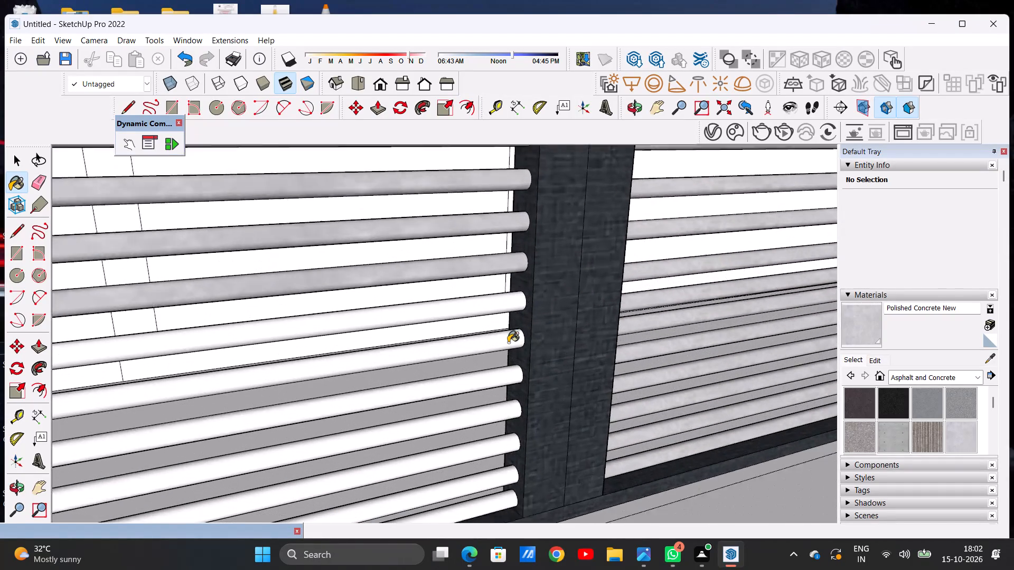
scroll(508, 343, "up", 7)
scroll(515, 313, "down", 4)
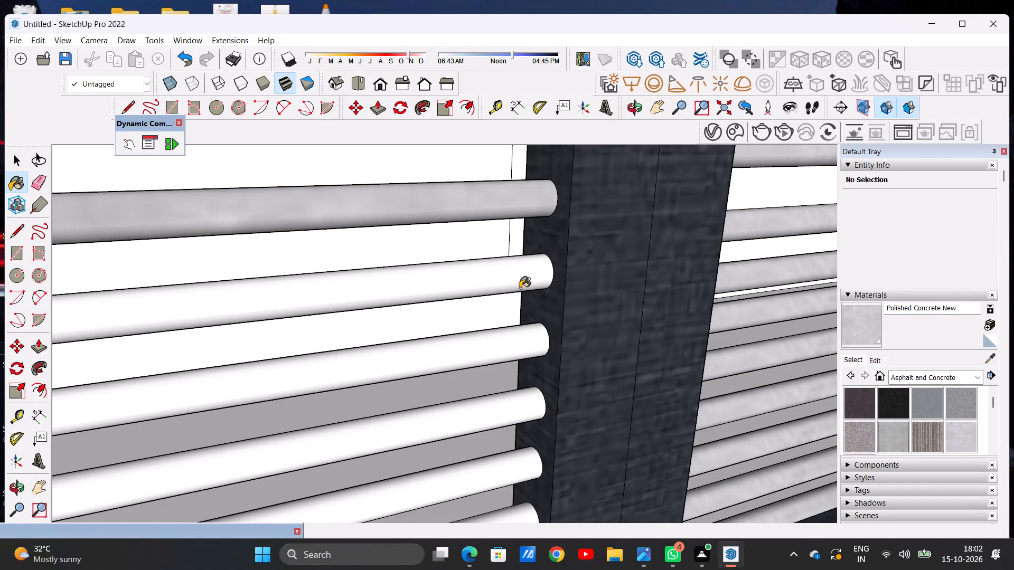
left_click(520, 288)
left_click(503, 328)
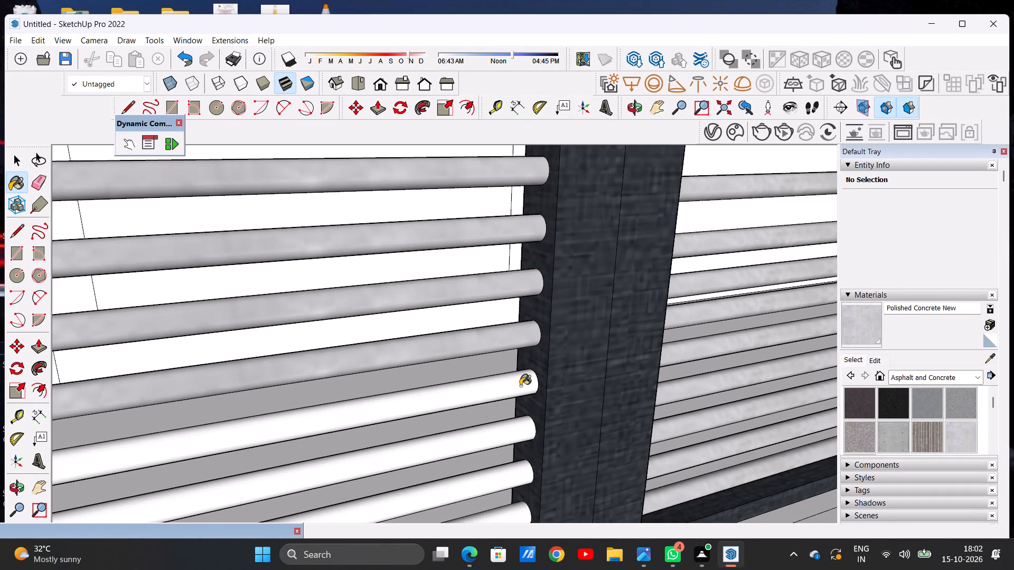
left_click(520, 386)
left_click(520, 426)
Paint the bottom three bars of the gate's left leaf with Polished Concrete New.
scroll(540, 356, "down", 2)
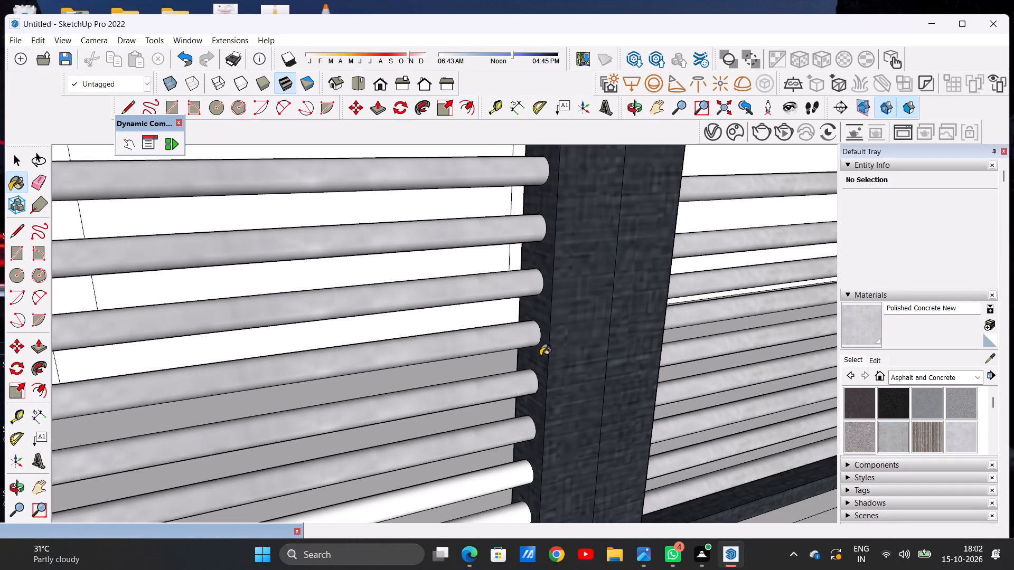
scroll(540, 356, "down", 9)
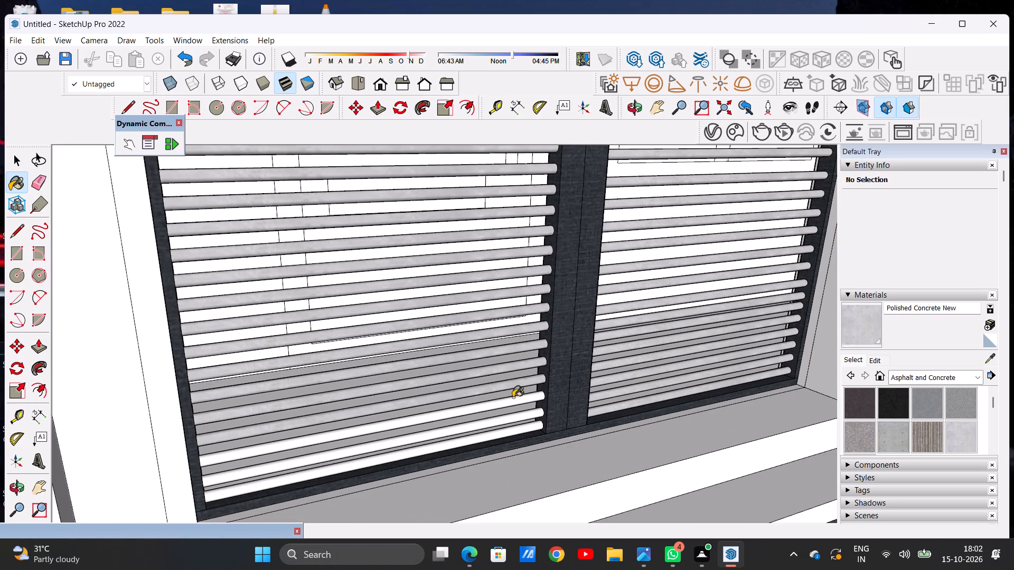
scroll(513, 397, "up", 15)
left_click(537, 394)
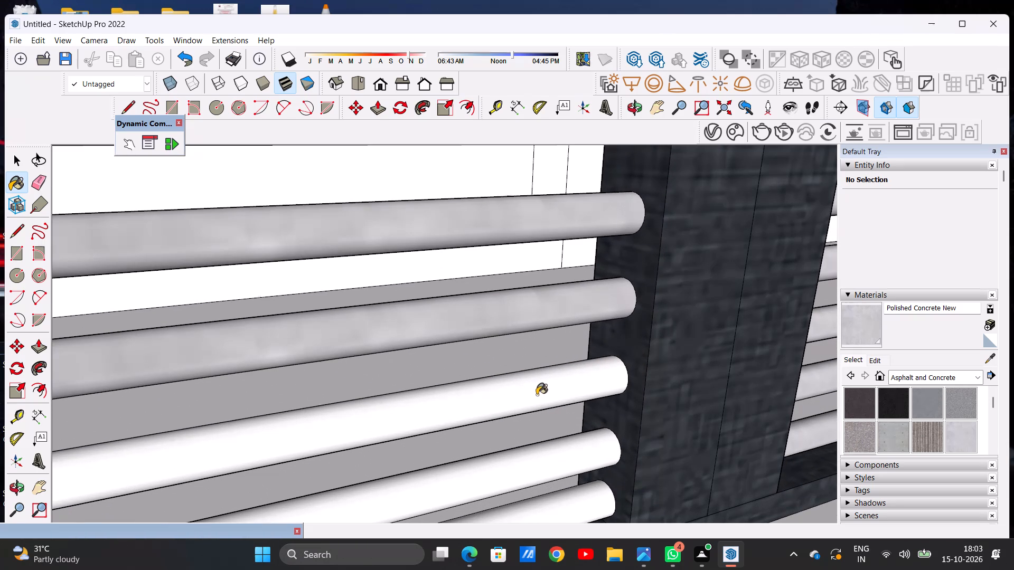
left_click(561, 462)
scroll(566, 426, "down", 13)
scroll(571, 436, "up", 9)
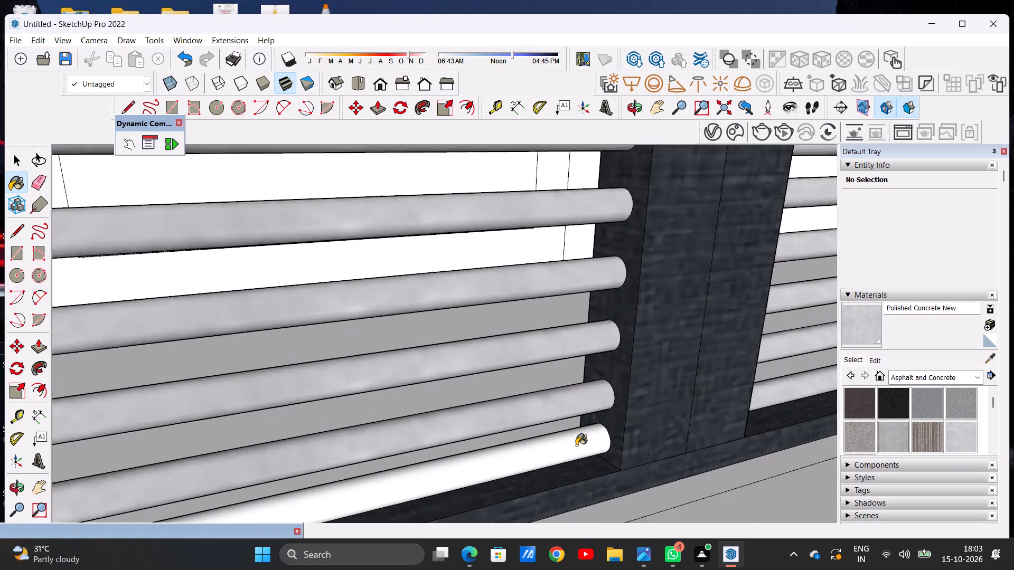
scroll(576, 445, "up", 9)
left_click(576, 445)
key("space")
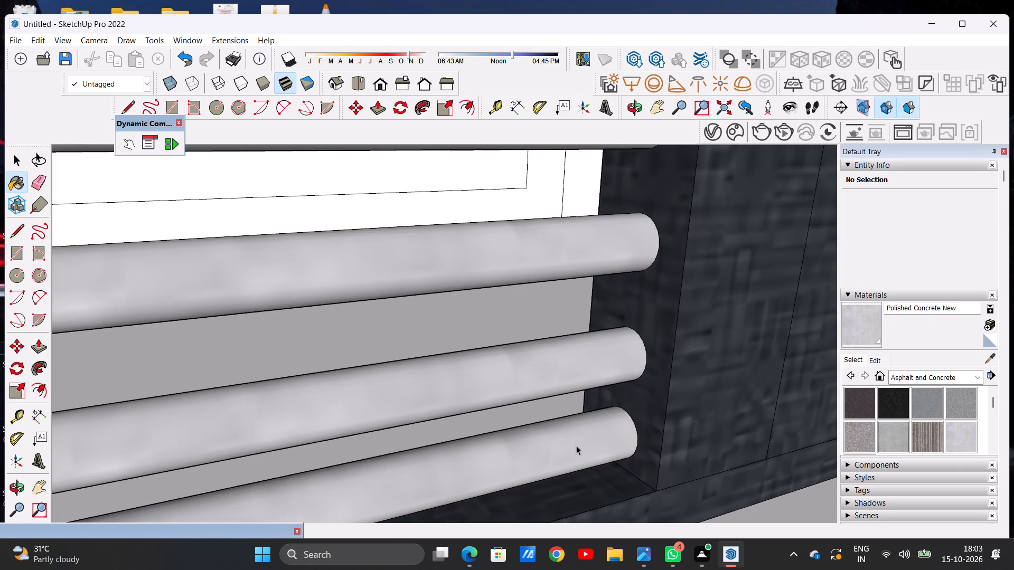
Examine the painted gate from several angles, checking the bar finish and spacing on both leaves.
scroll(552, 392, "down", 20)
scroll(552, 392, "down", 5)
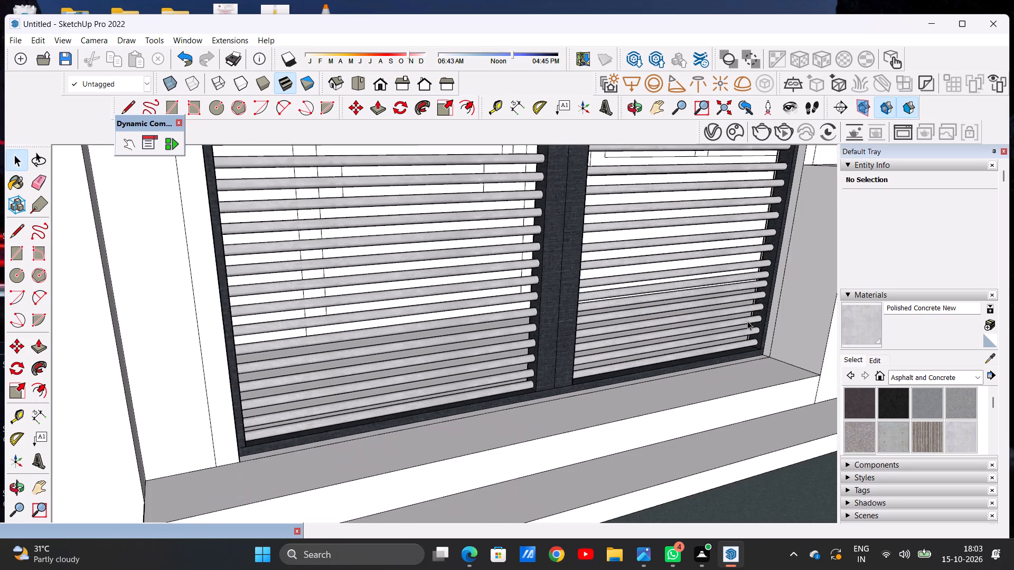
middle_click_drag(740, 321, 564, 332)
scroll(596, 351, "down", 11)
middle_click_drag(565, 351, 658, 317)
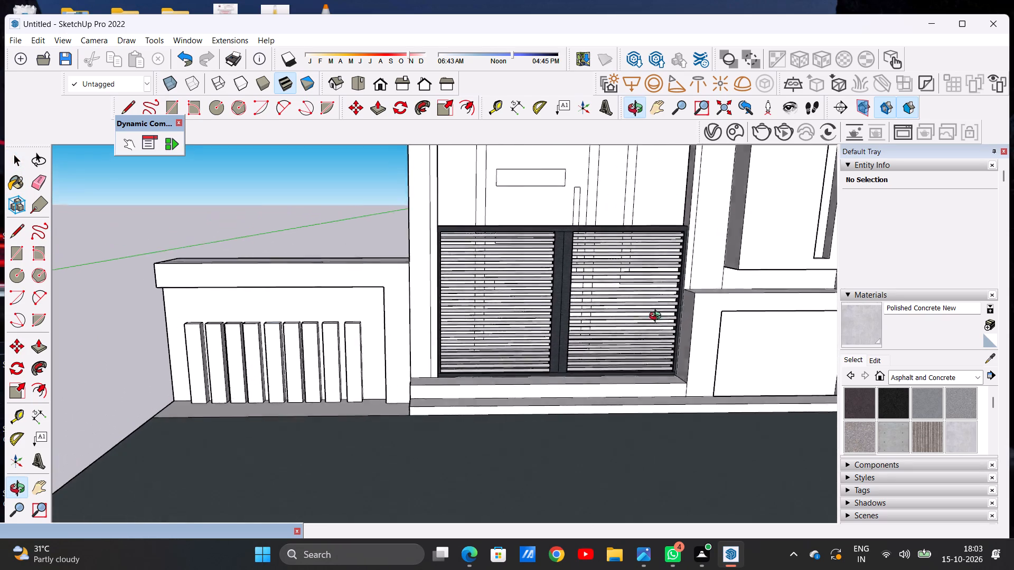
middle_click_drag(658, 317, 669, 315)
scroll(514, 250, "up", 15)
scroll(450, 325, "down", 10)
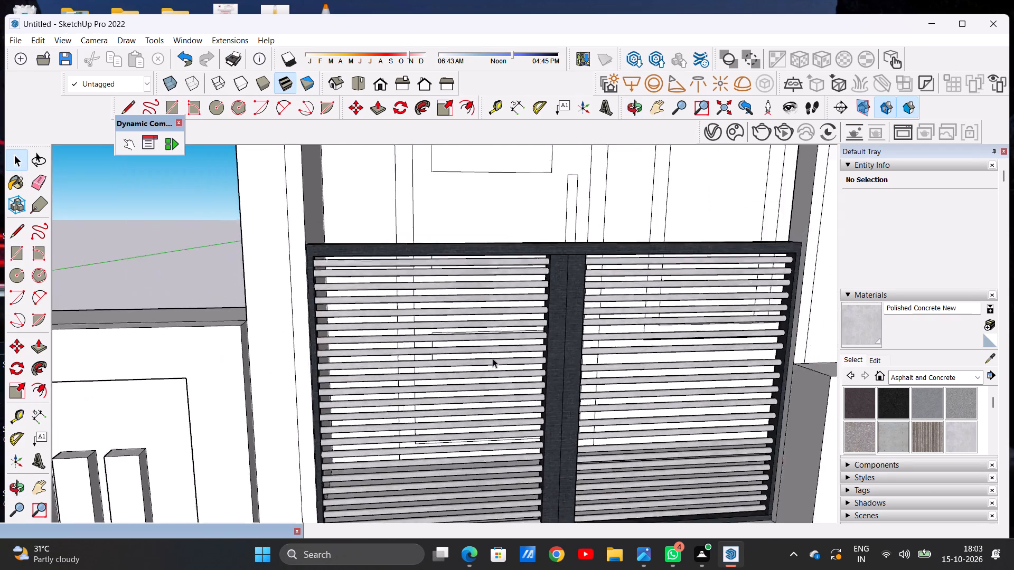
scroll(493, 358, "down", 18)
middle_click_drag(561, 358, 357, 337)
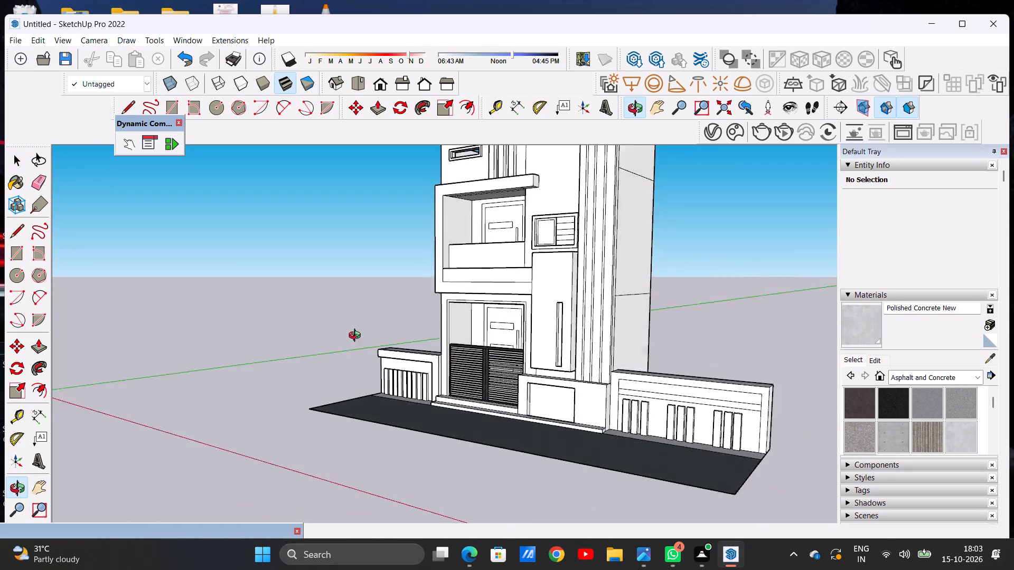
middle_click_drag(357, 337, 342, 378)
scroll(463, 381, "up", 6)
scroll(524, 384, "up", 14)
scroll(452, 370, "up", 6)
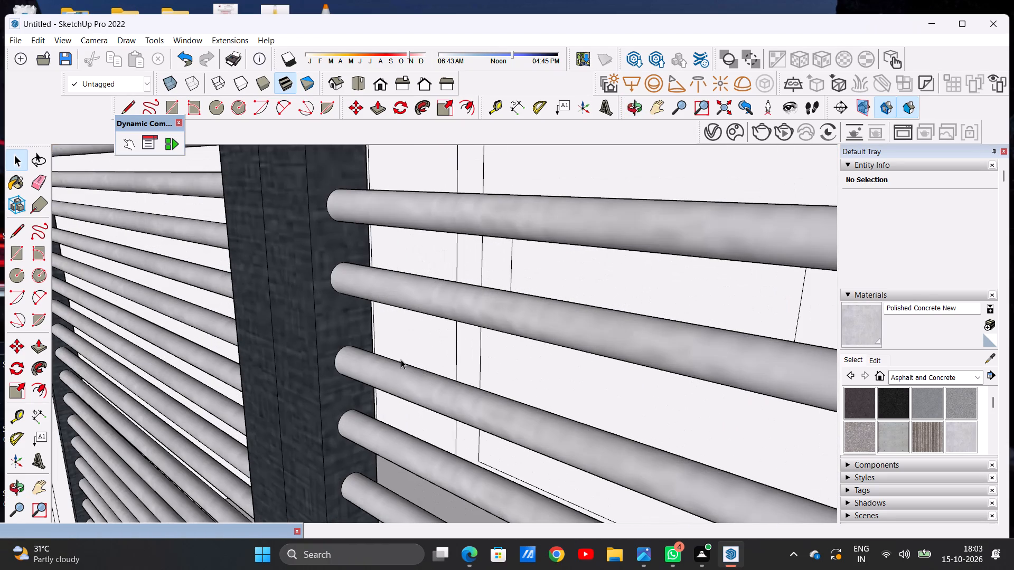
middle_click_drag(462, 359, 562, 360)
scroll(407, 362, "down", 8)
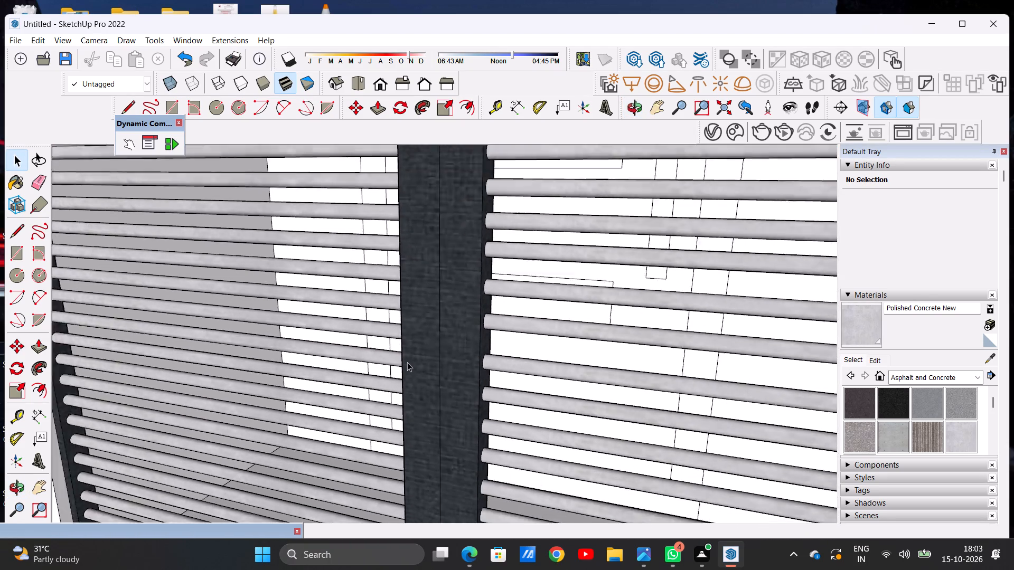
scroll(407, 362, "down", 14)
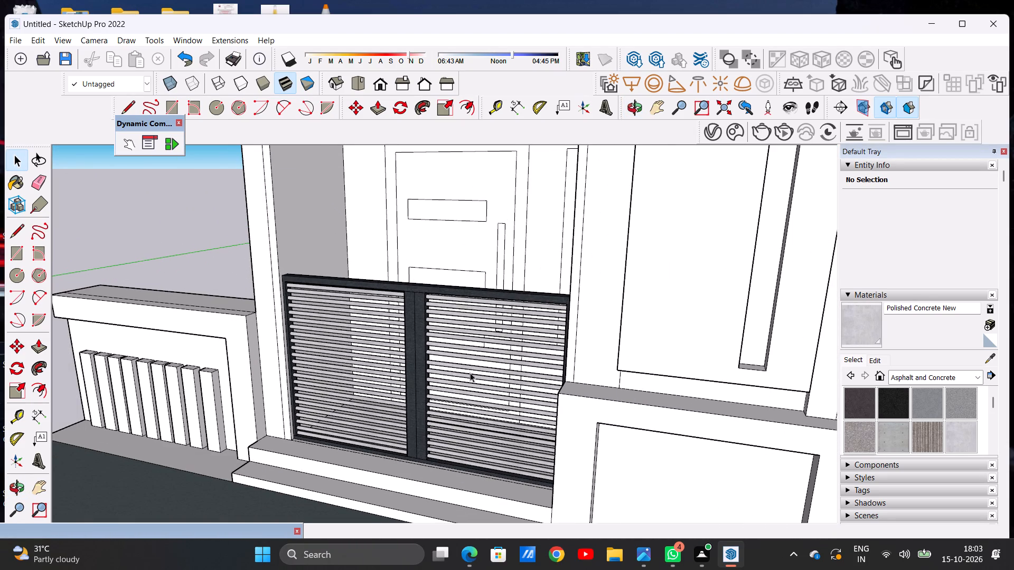
middle_click_drag(423, 375, 526, 345)
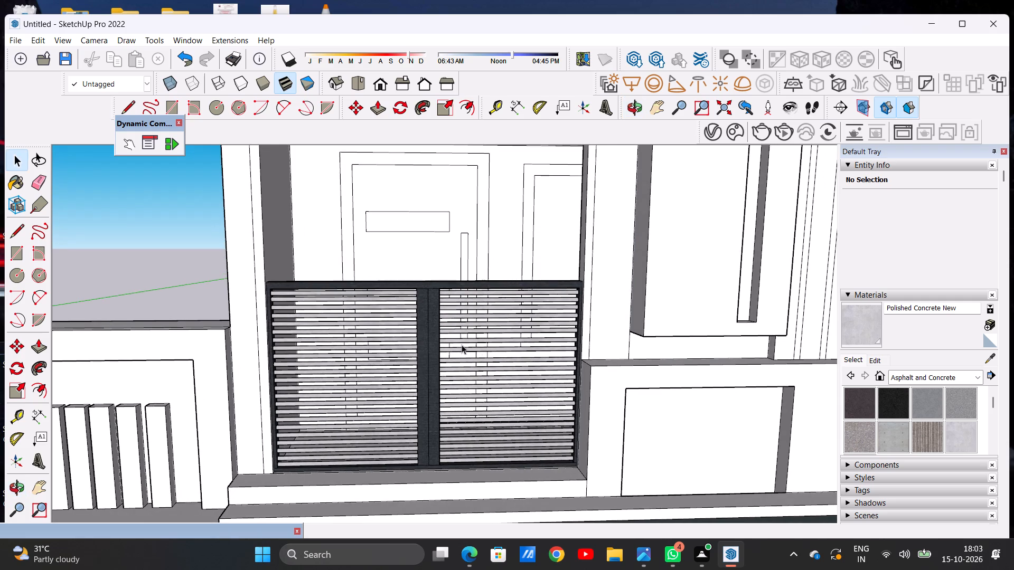
scroll(458, 345, "up", 14)
middle_click_drag(454, 360, 412, 379)
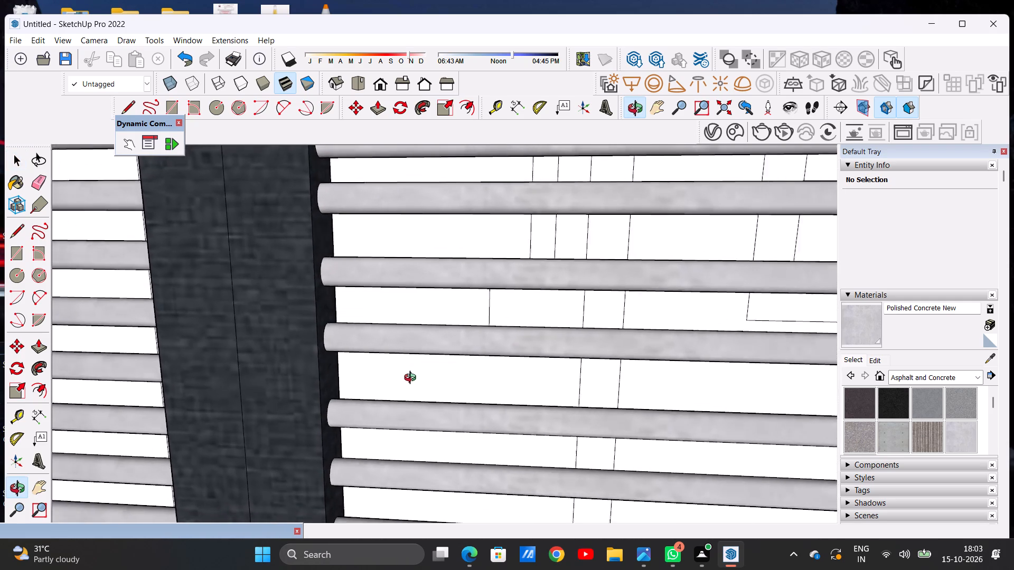
middle_click_drag(412, 379, 283, 370)
scroll(365, 370, "up", 1)
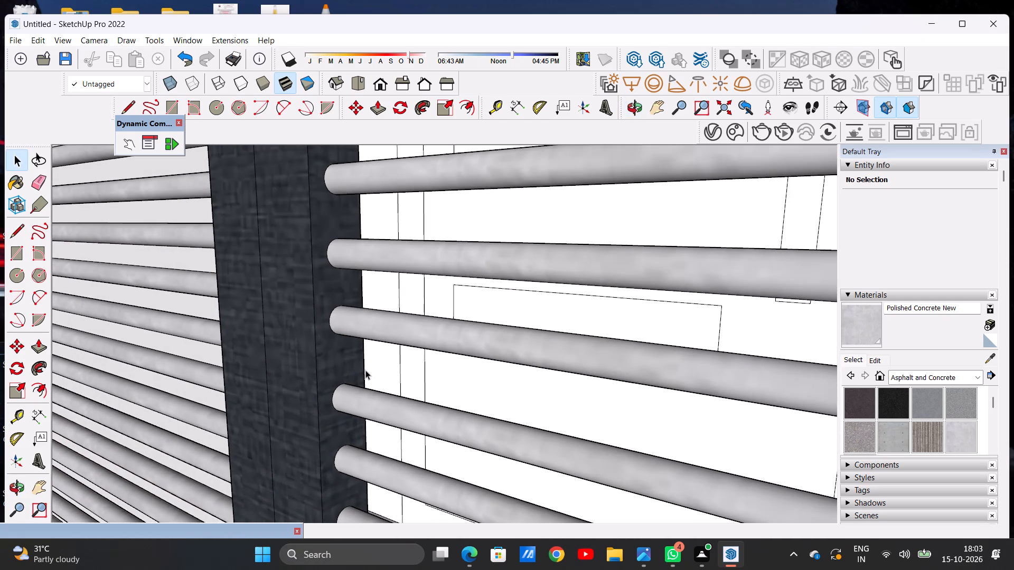
Draw a circle of about 0.78 in² on the right leaf's centre-post side face, in the wider gap between two bars.
middle_click_drag(373, 371, 277, 356)
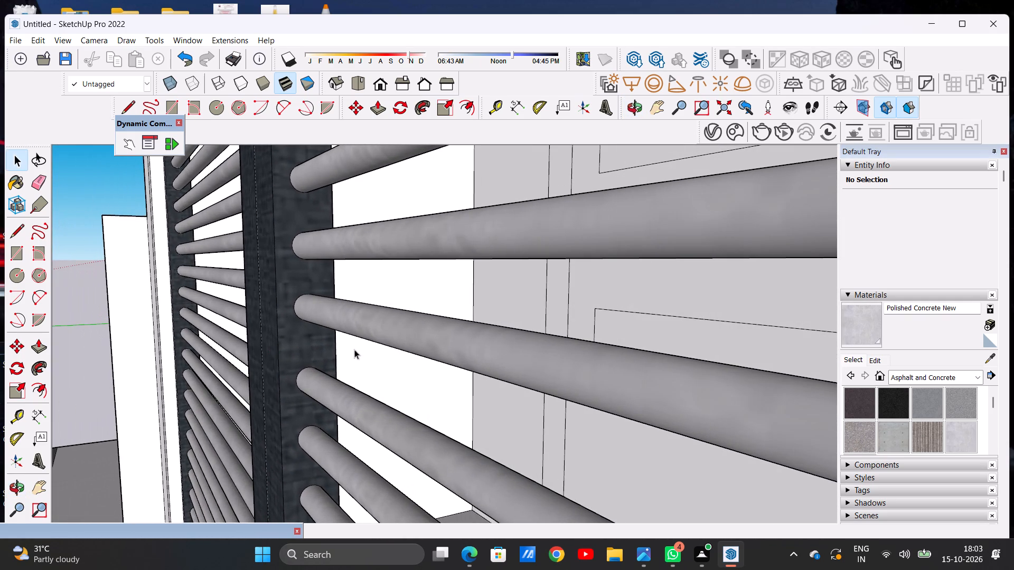
scroll(324, 350, "up", 5)
key("c")
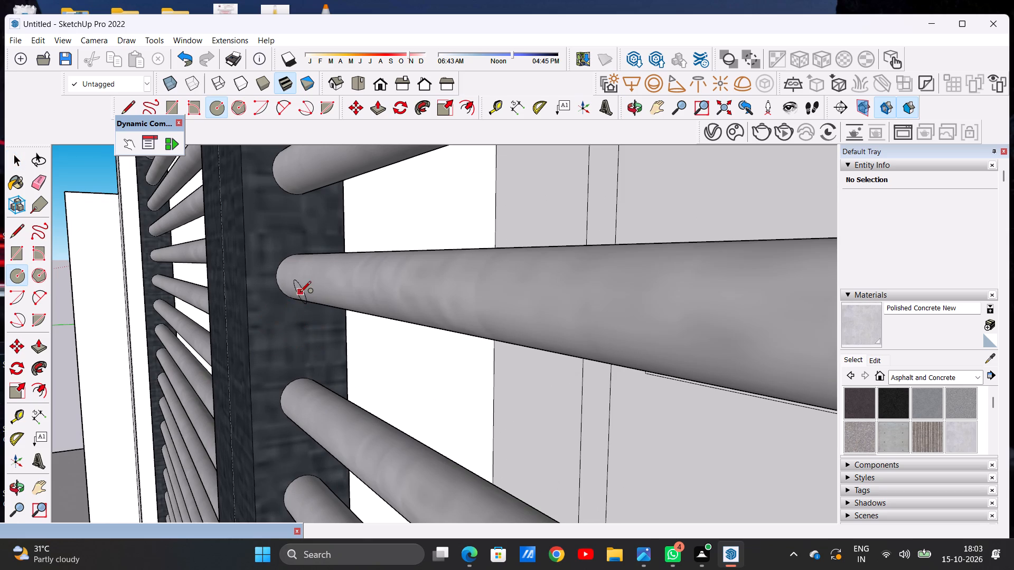
left_click(298, 343)
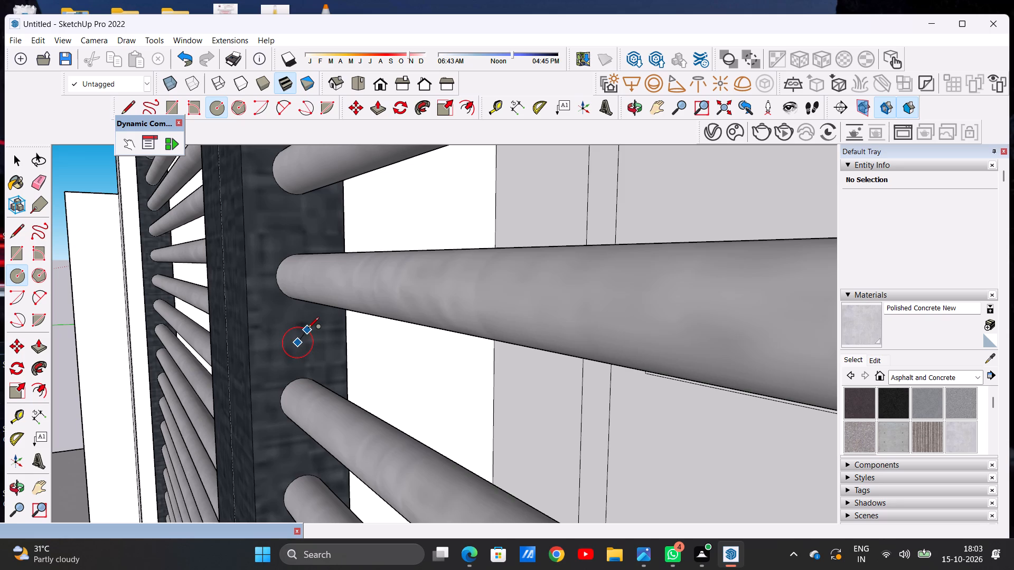
left_click(308, 327)
key("space")
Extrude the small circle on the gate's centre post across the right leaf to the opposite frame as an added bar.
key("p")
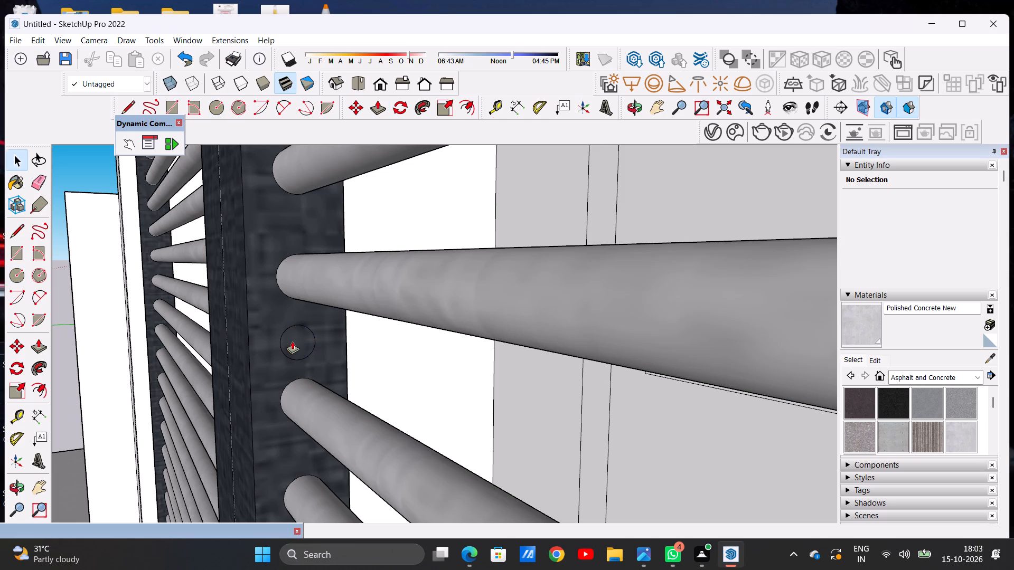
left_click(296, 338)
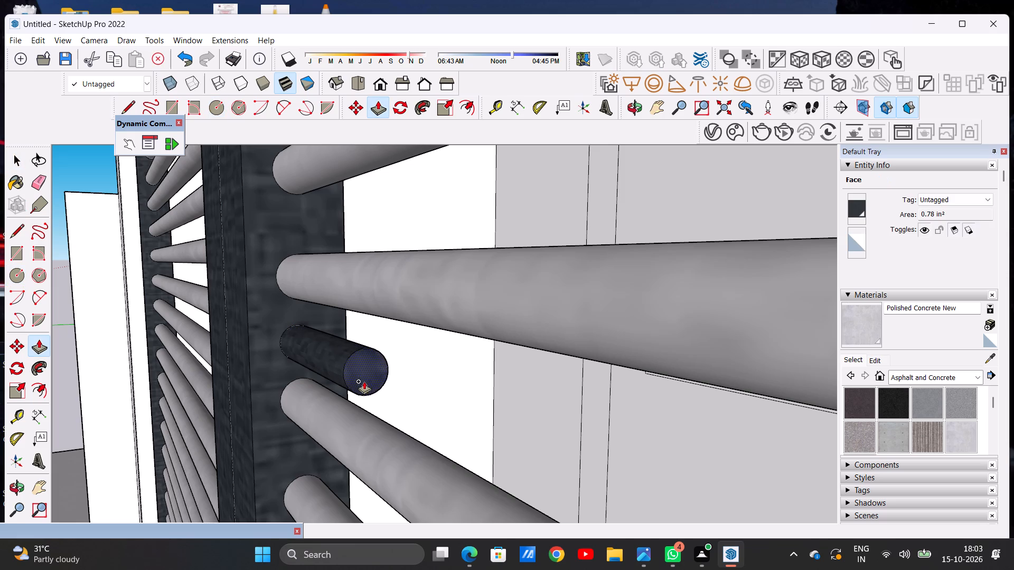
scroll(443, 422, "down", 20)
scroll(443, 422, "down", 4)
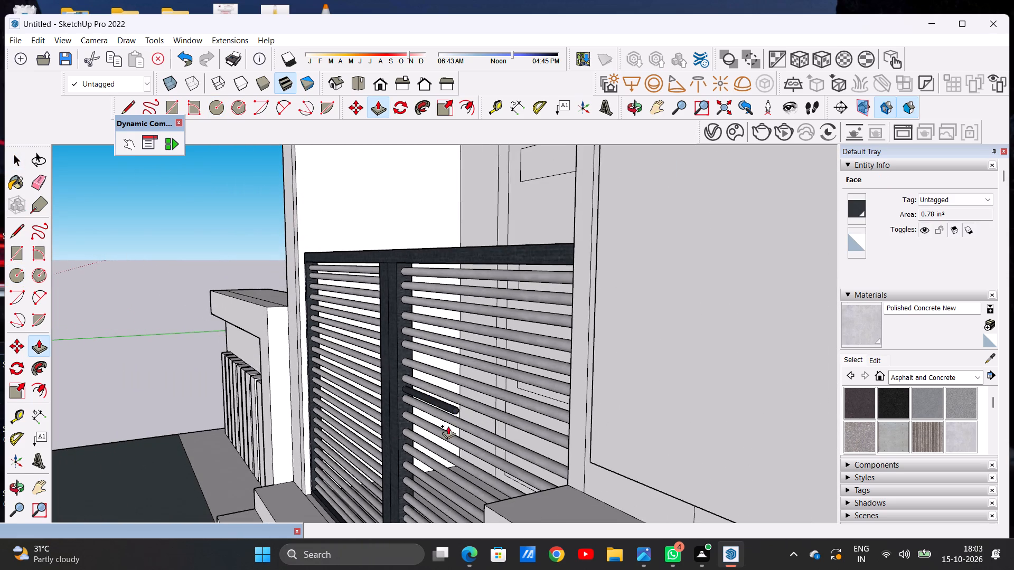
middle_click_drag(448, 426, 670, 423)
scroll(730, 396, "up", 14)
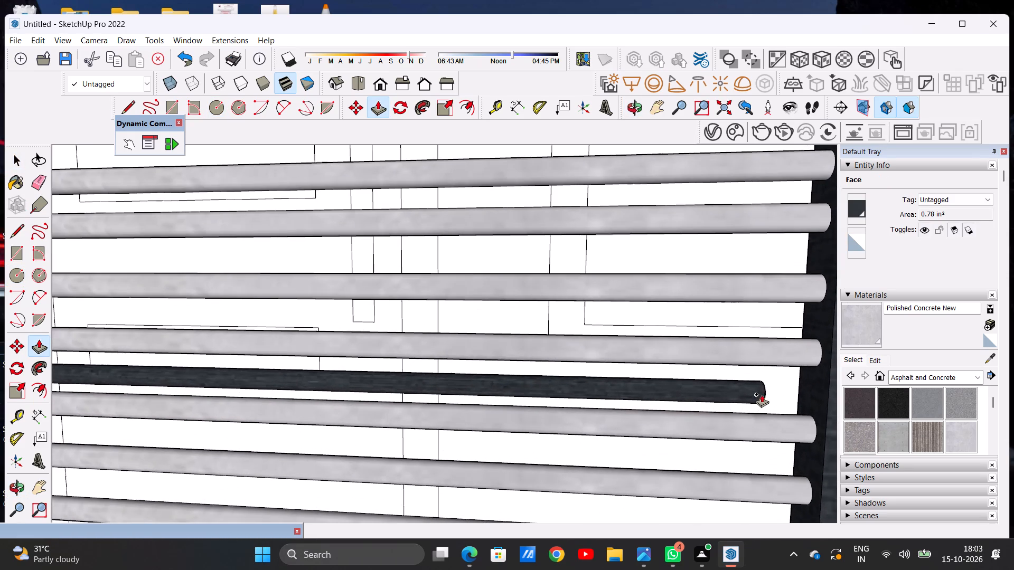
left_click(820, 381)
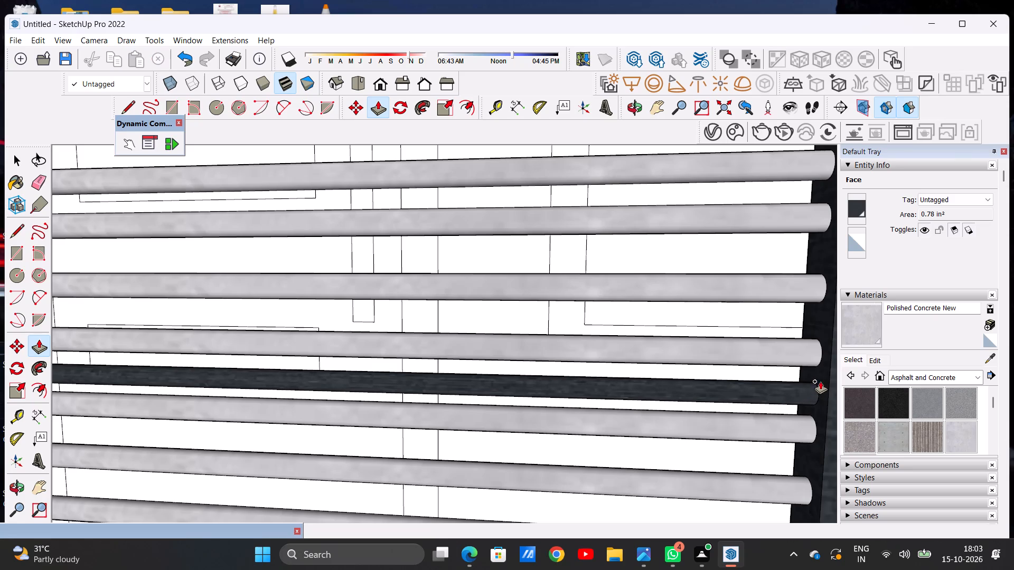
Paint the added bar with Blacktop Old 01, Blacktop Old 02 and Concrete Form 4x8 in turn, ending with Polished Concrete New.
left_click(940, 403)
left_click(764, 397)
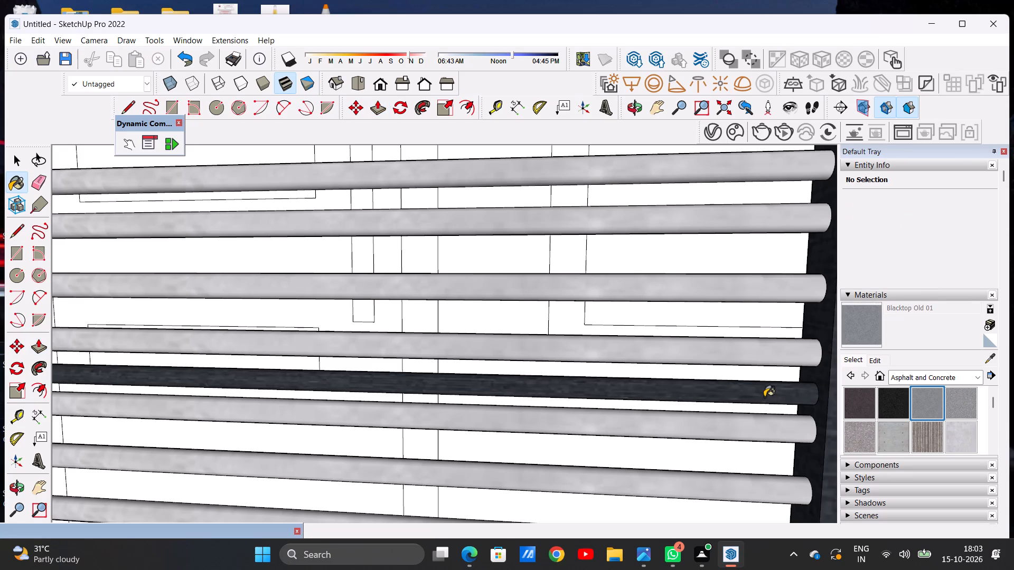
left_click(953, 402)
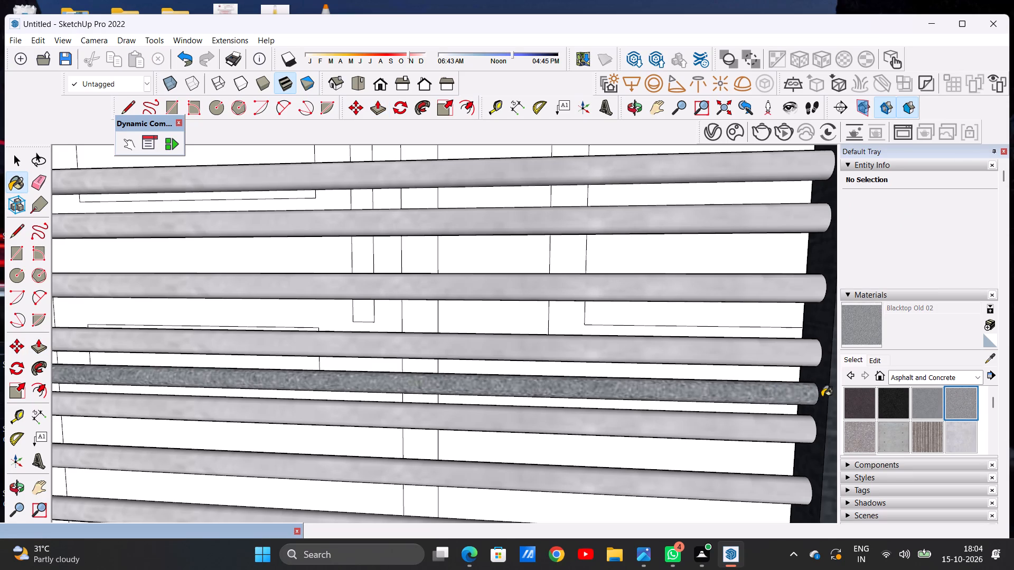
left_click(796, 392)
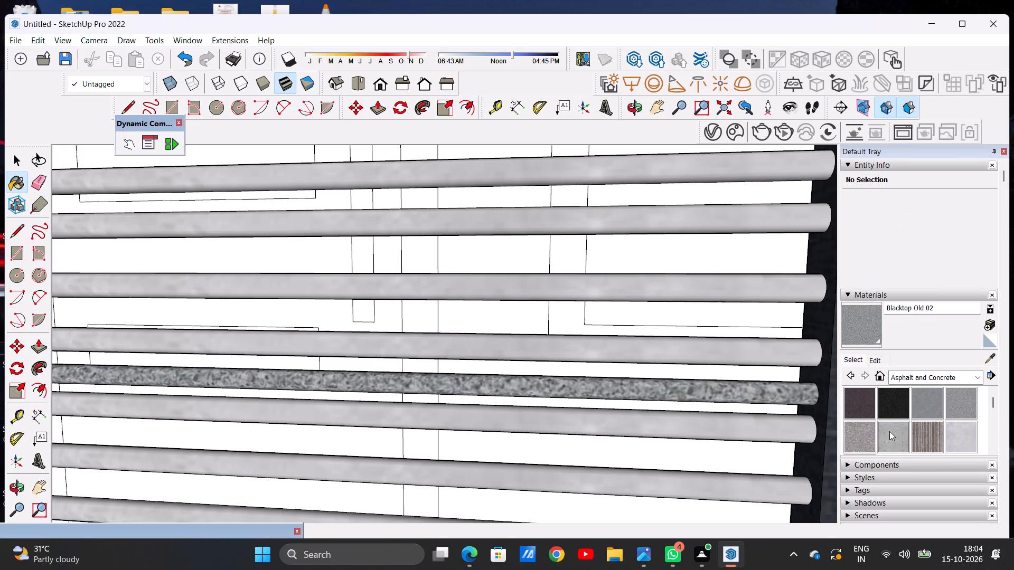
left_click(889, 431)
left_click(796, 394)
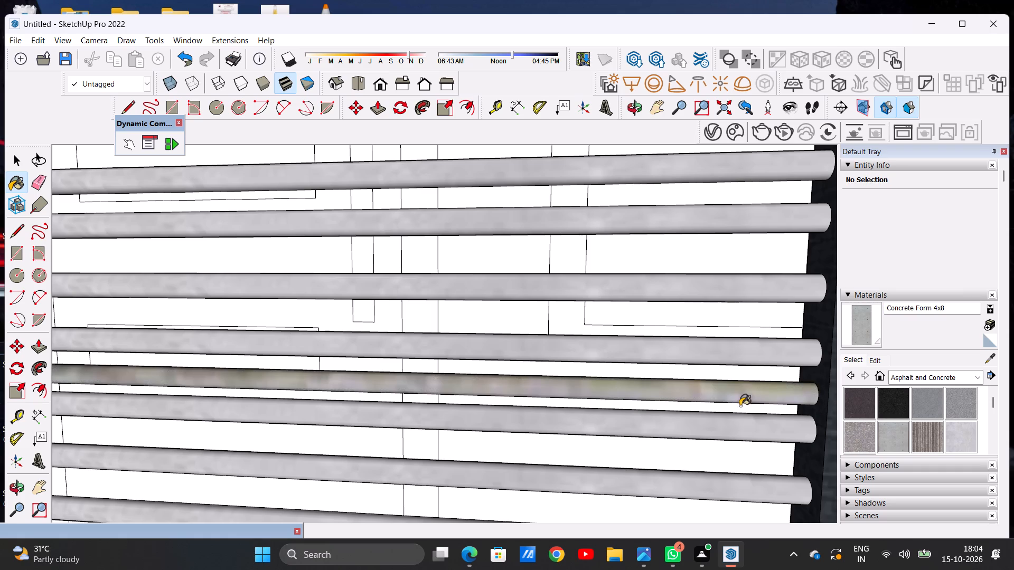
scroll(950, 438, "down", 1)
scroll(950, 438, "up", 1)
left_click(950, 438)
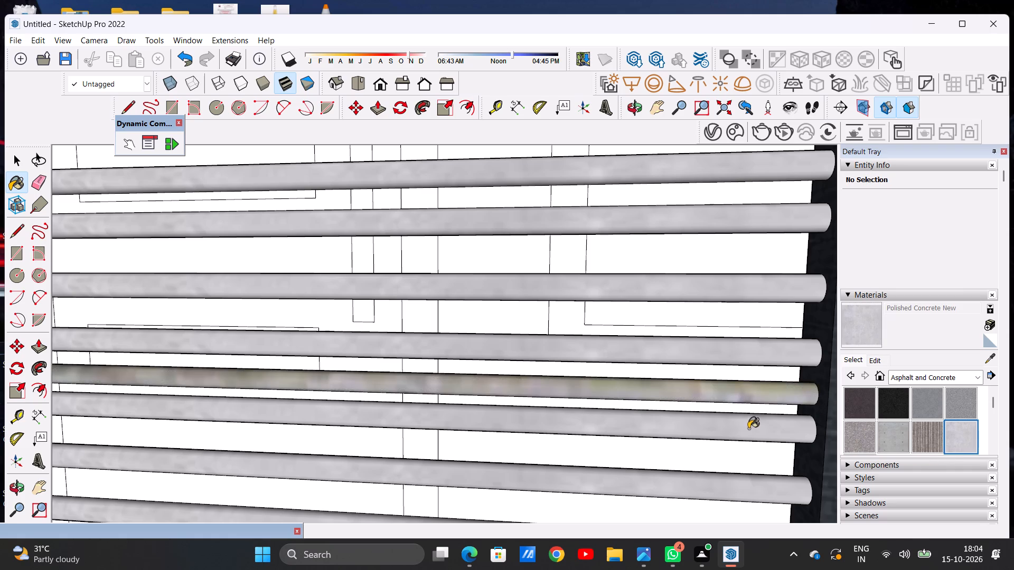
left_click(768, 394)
Examine the added bar from near and far, comparing its thickness and spacing with the other bars of both gate leaves.
scroll(740, 407, "down", 5)
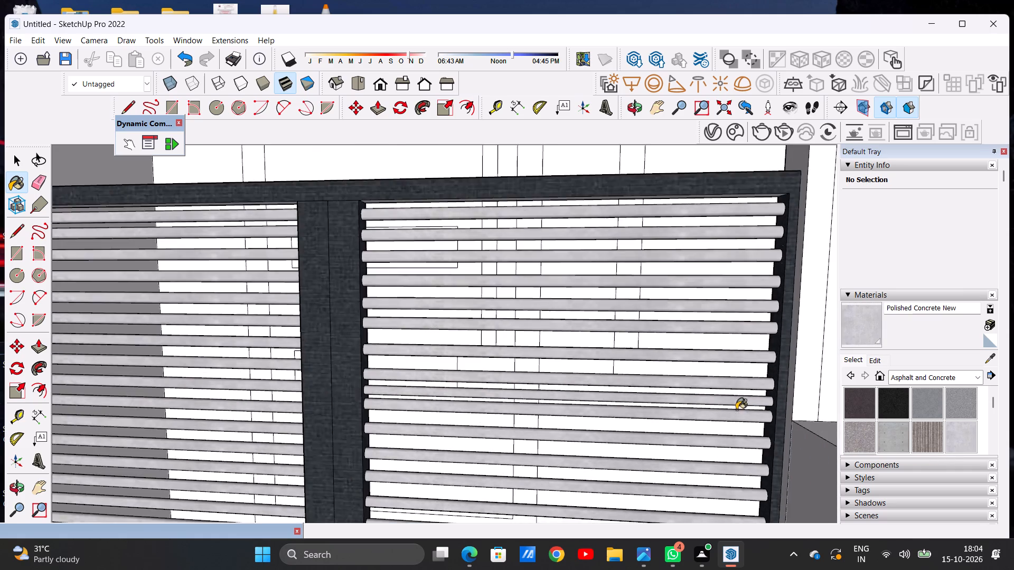
scroll(697, 427, "down", 5)
scroll(469, 488, "down", 4)
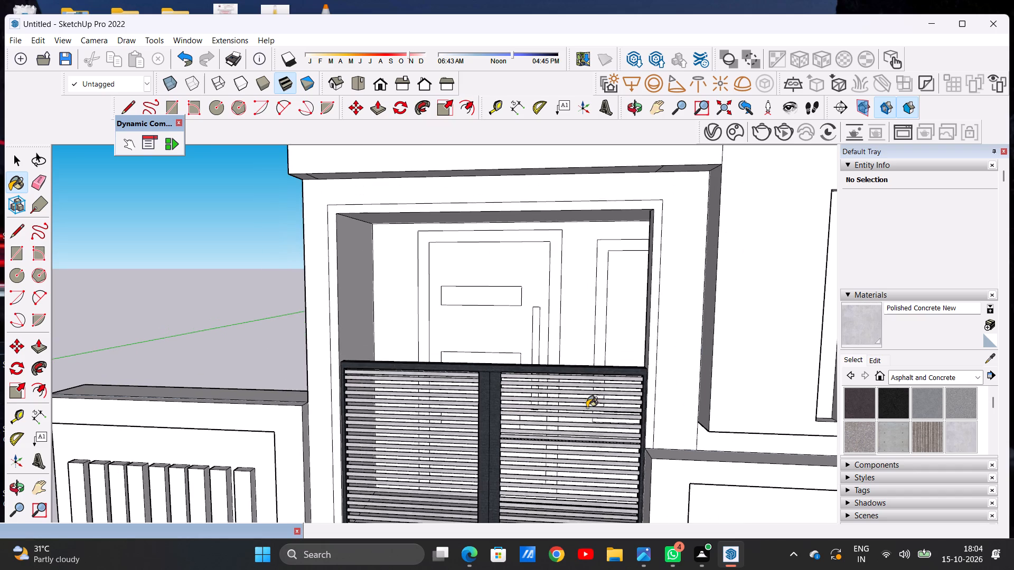
scroll(587, 407, "up", 7)
scroll(501, 450, "up", 6)
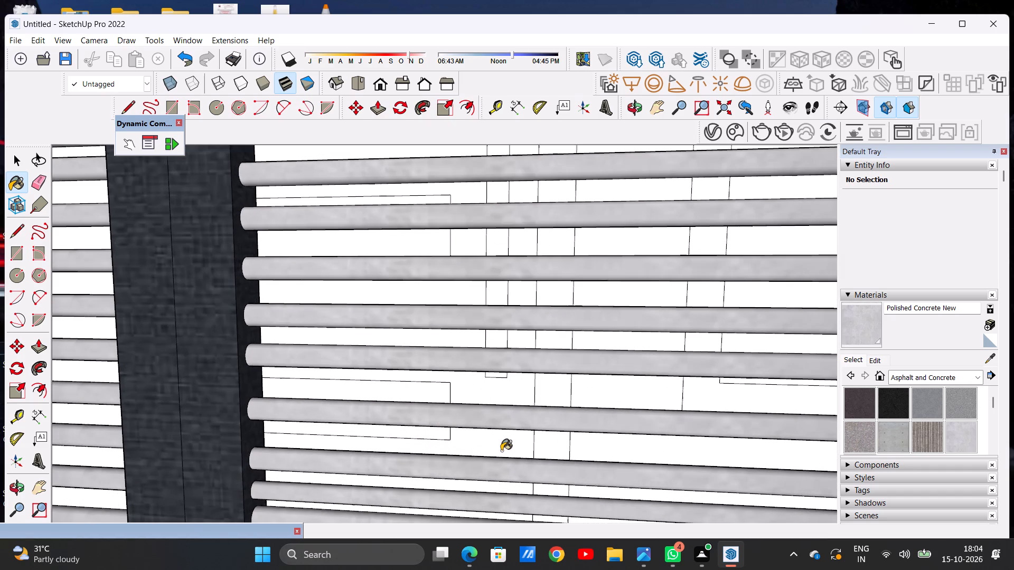
key("space")
scroll(537, 369, "down", 12)
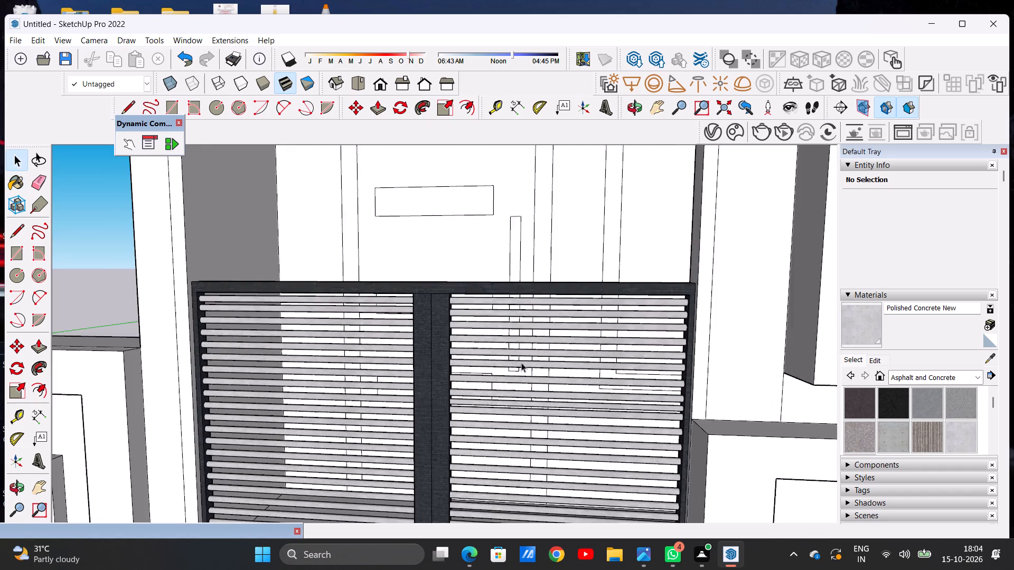
scroll(521, 363, "down", 8)
middle_click_drag(426, 392, 475, 419)
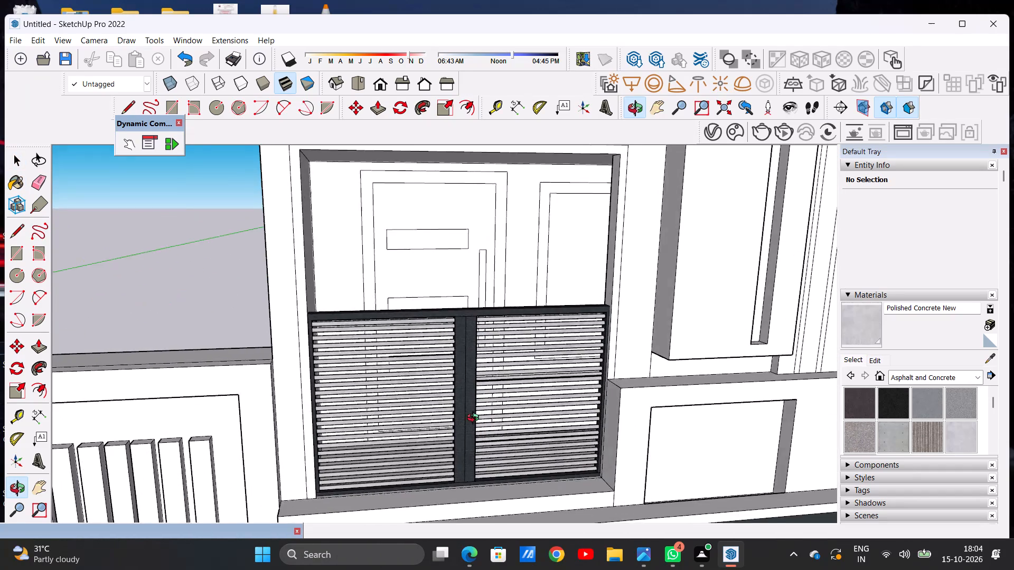
middle_click_drag(475, 419, 470, 417)
scroll(626, 377, "up", 12)
scroll(572, 383, "up", 5)
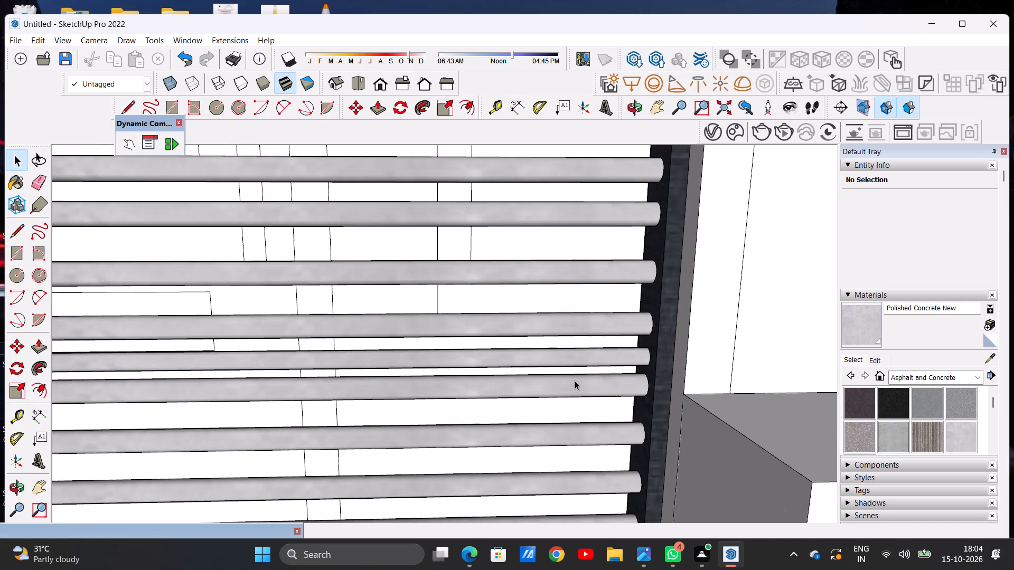
scroll(575, 381, "down", 17)
scroll(506, 386, "down", 1)
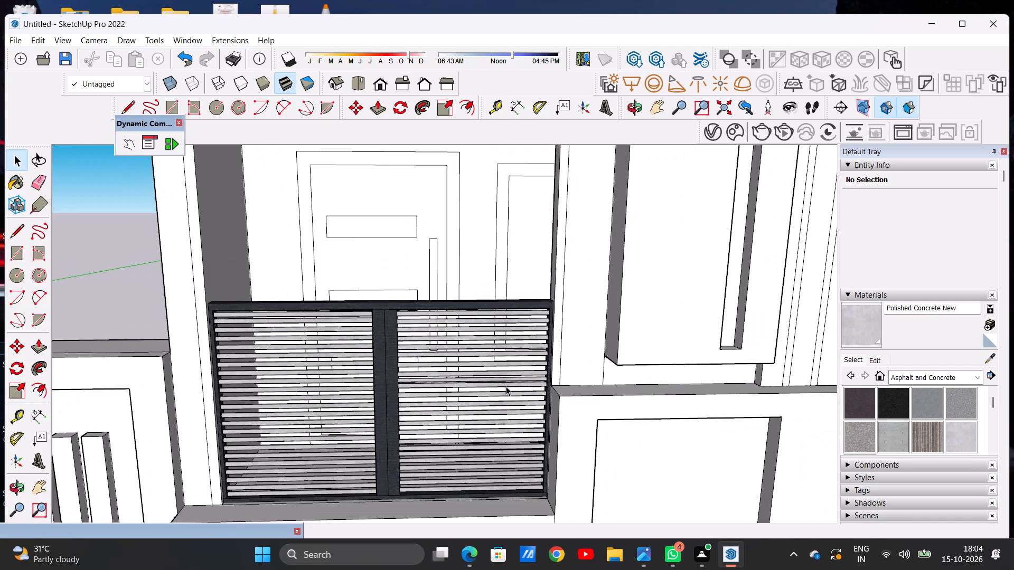
scroll(468, 417, "down", 1)
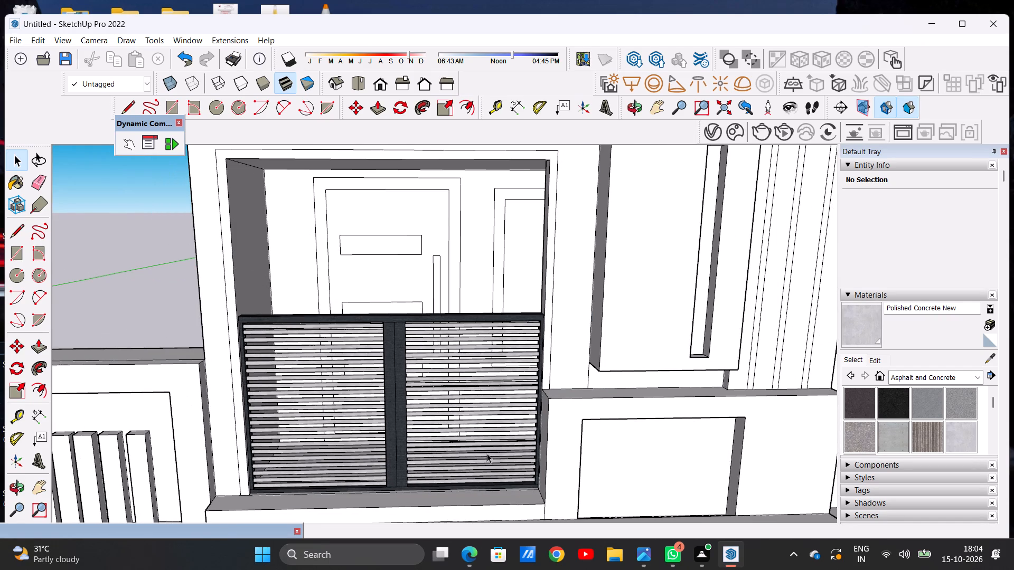
middle_click_drag(487, 453, 465, 461)
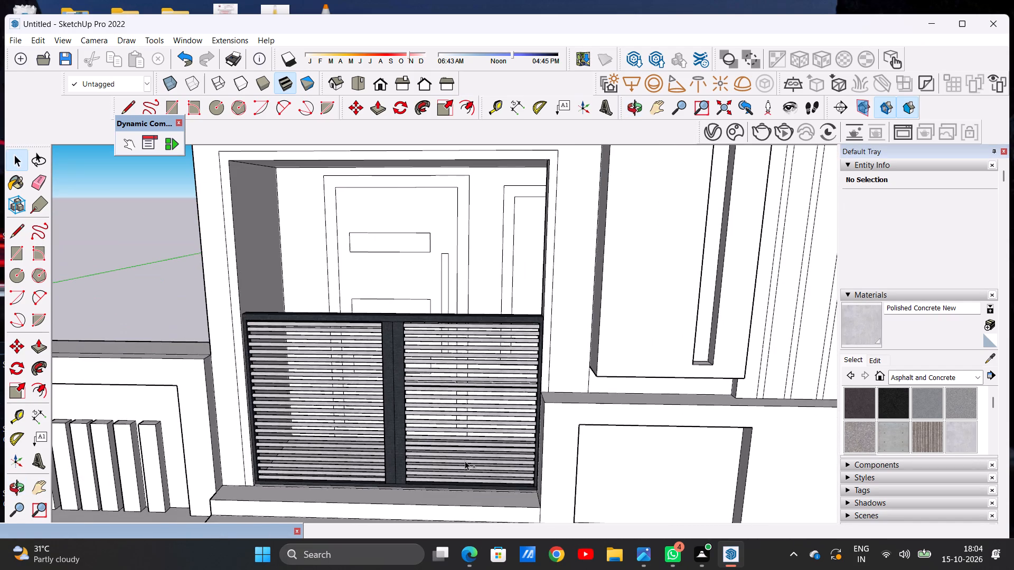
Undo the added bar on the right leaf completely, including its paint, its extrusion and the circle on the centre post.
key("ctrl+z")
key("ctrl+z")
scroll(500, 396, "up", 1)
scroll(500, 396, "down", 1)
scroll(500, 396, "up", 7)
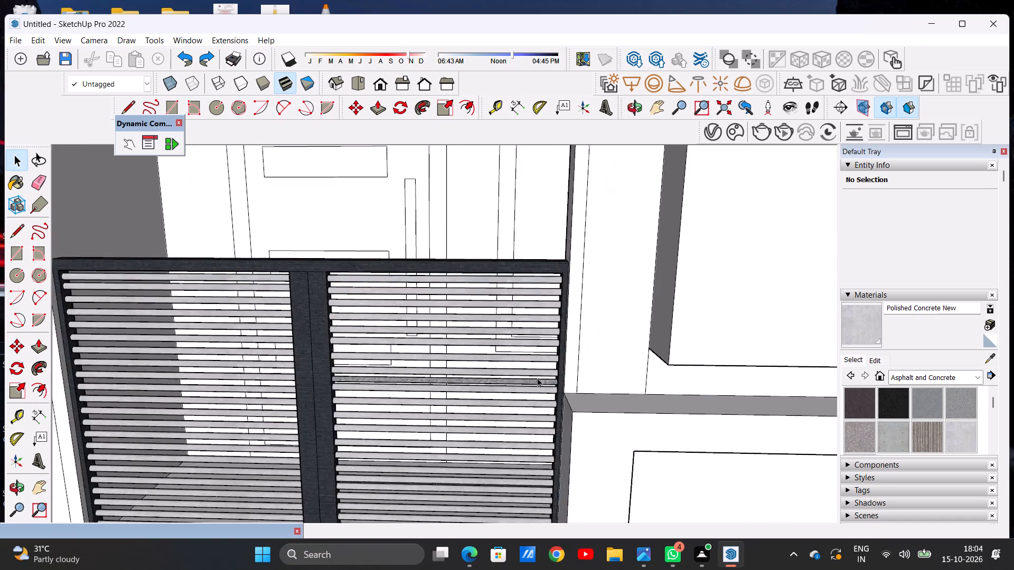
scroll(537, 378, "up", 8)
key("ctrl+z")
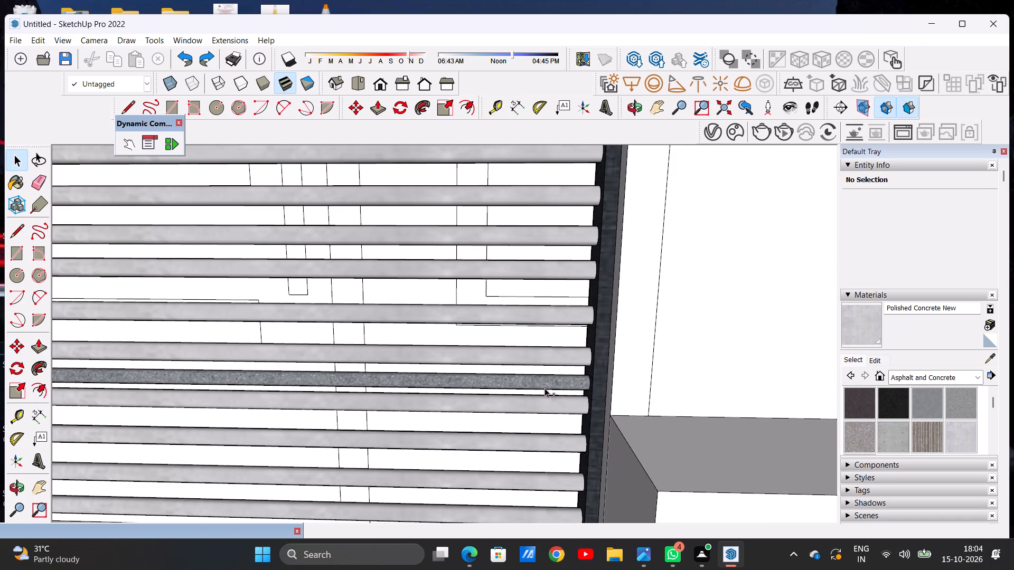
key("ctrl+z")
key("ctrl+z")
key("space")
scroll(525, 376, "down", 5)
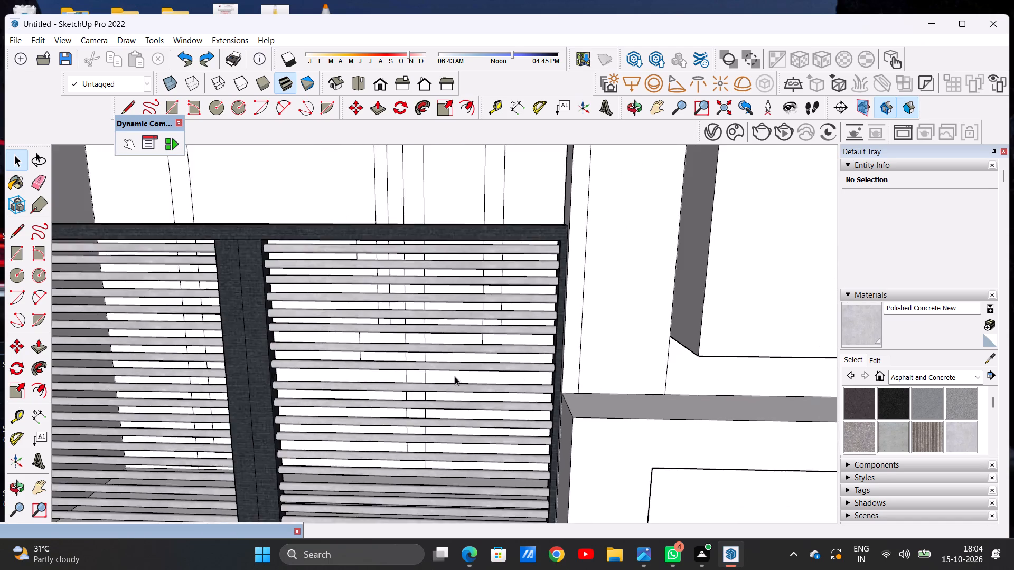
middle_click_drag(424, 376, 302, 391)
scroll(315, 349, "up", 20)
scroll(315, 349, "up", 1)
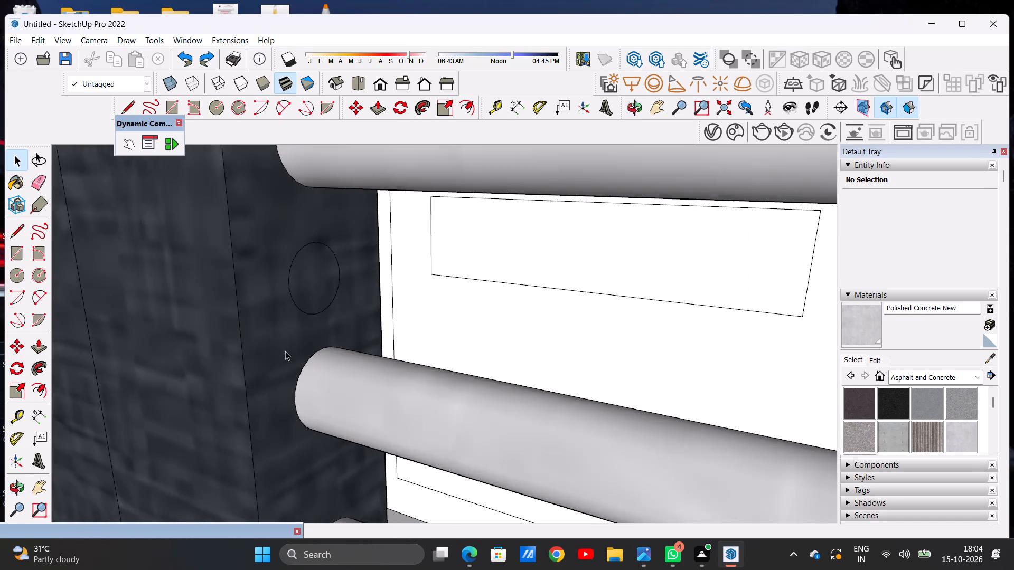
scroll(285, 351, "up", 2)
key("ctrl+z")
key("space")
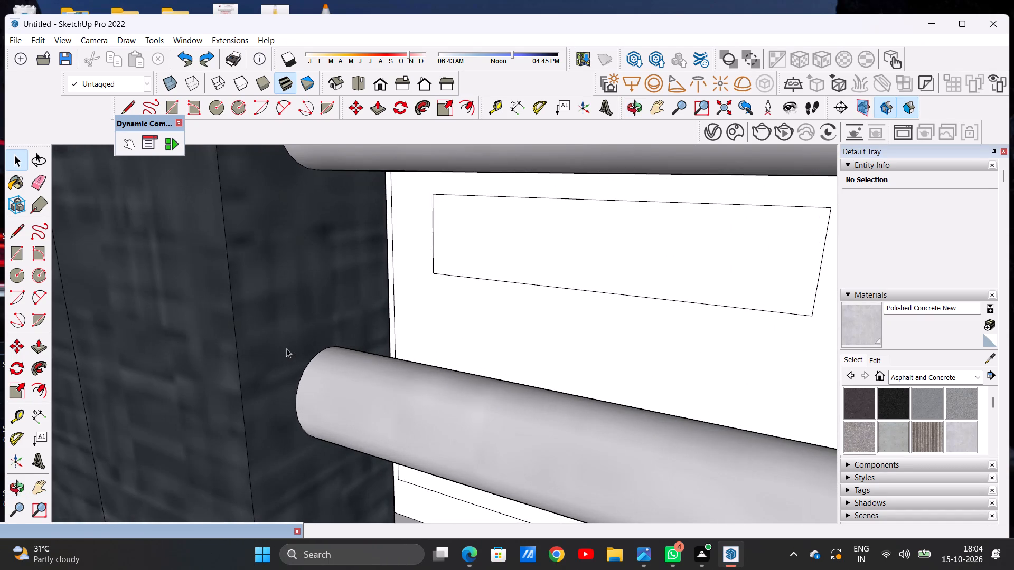
Examine the gate and the whole front elevation for the parts that still need colouring.
scroll(301, 338, "down", 20)
scroll(301, 338, "down", 8)
middle_click_drag(293, 315, 449, 325)
scroll(399, 330, "down", 12)
scroll(440, 369, "up", 7)
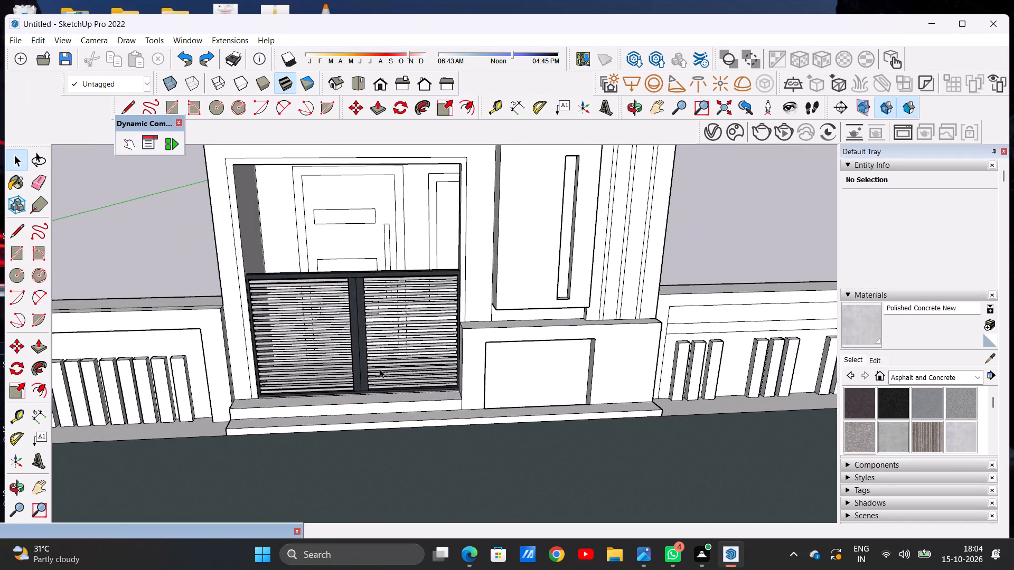
middle_click_drag(380, 369, 378, 351)
scroll(378, 317, "up", 7)
scroll(378, 320, "down", 18)
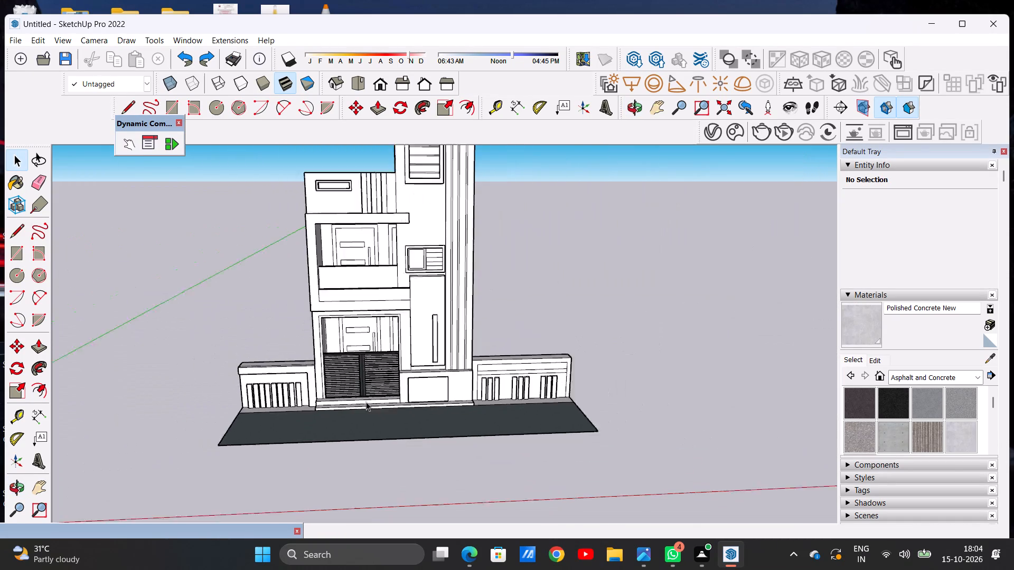
scroll(366, 402, "down", 1)
middle_click_drag(483, 341, 439, 392)
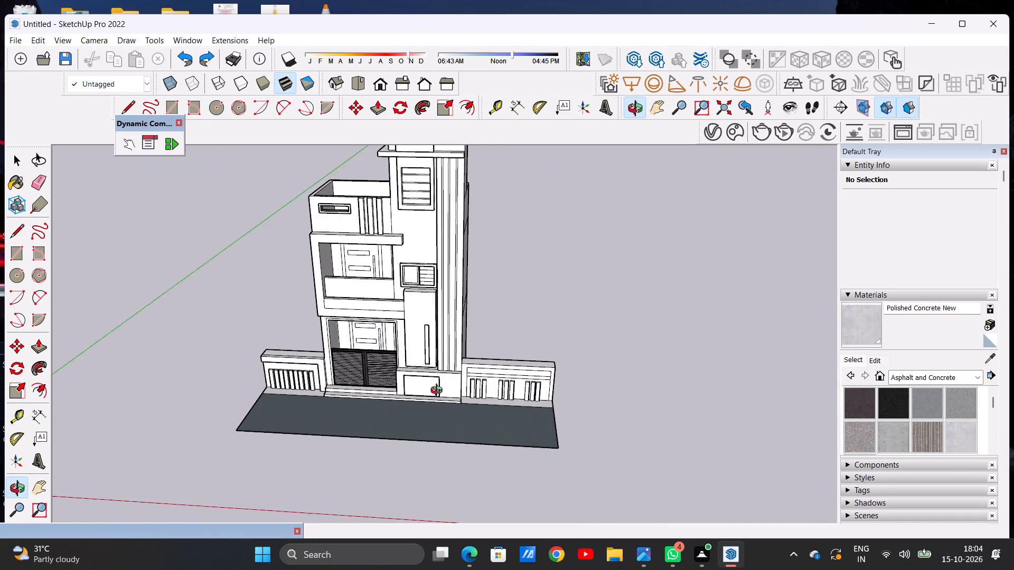
middle_click_drag(439, 392, 455, 352)
Paint the outer border face of the boundary wall right of the house with Wood Veneer 02 from the Wood materials.
scroll(491, 395, "up", 12)
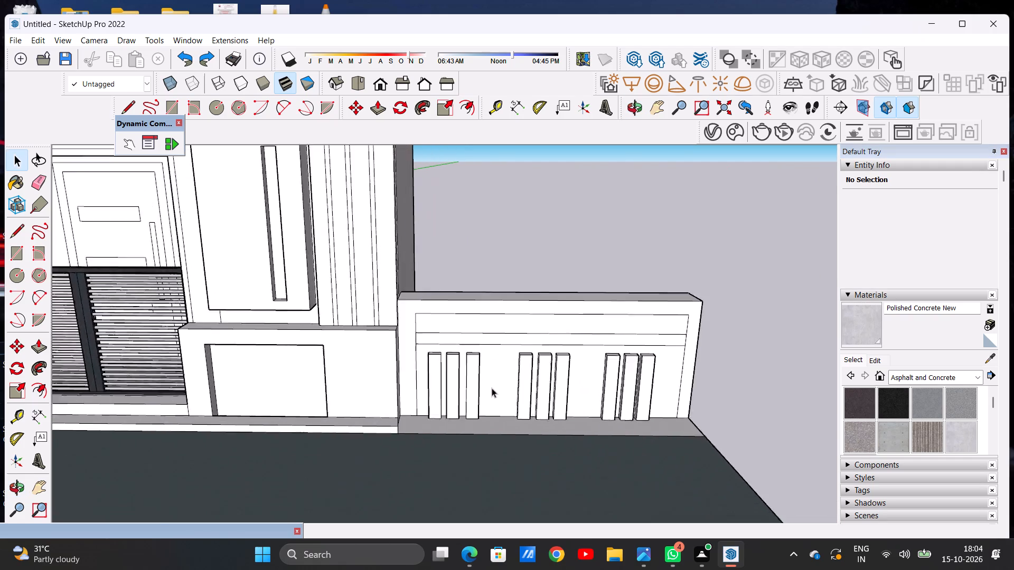
scroll(492, 388, "up", 1)
middle_click_drag(492, 388, 494, 372)
scroll(516, 380, "up", 4)
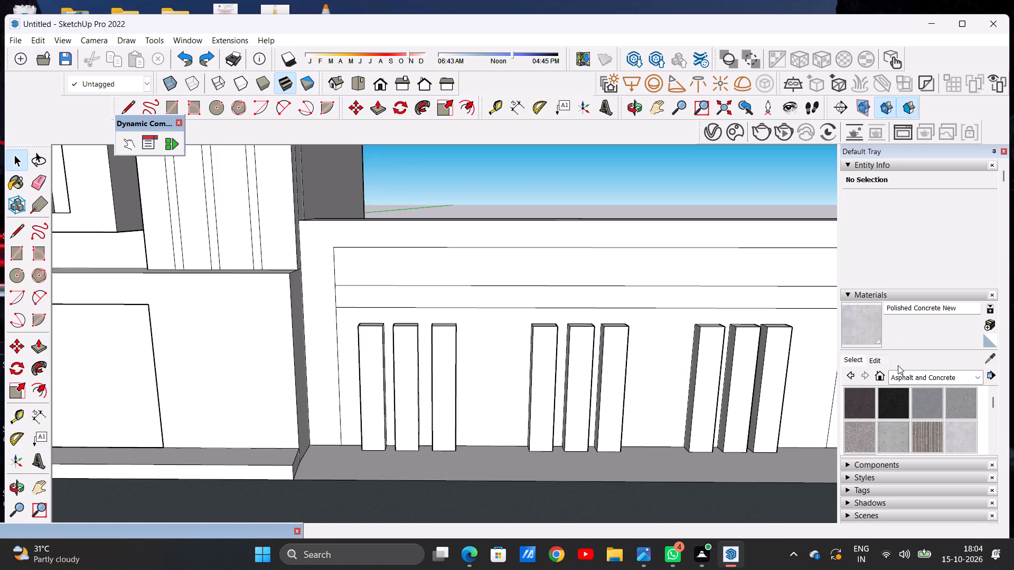
left_click(910, 377)
left_click(915, 547)
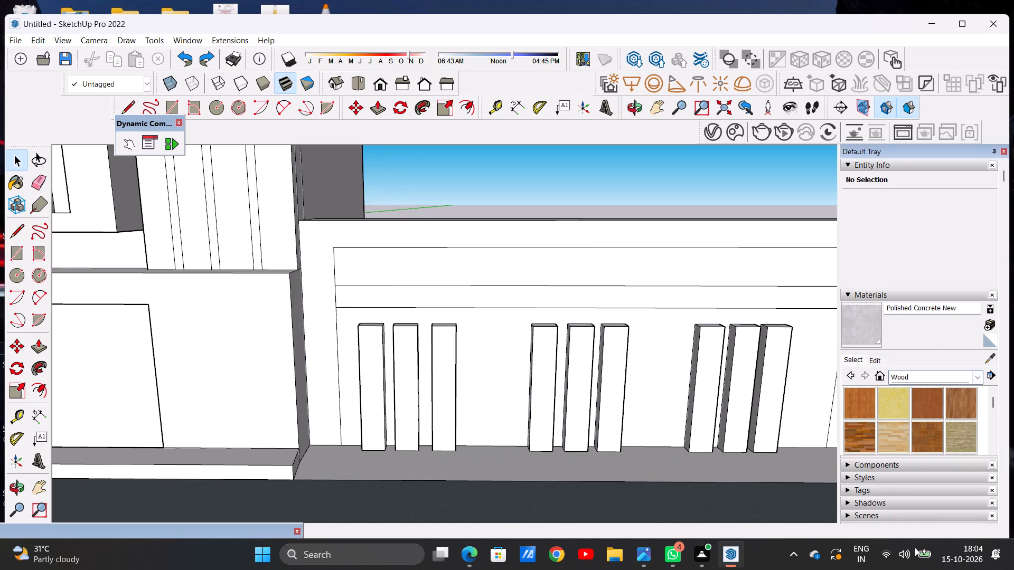
scroll(937, 420, "down", 1)
left_click(960, 407)
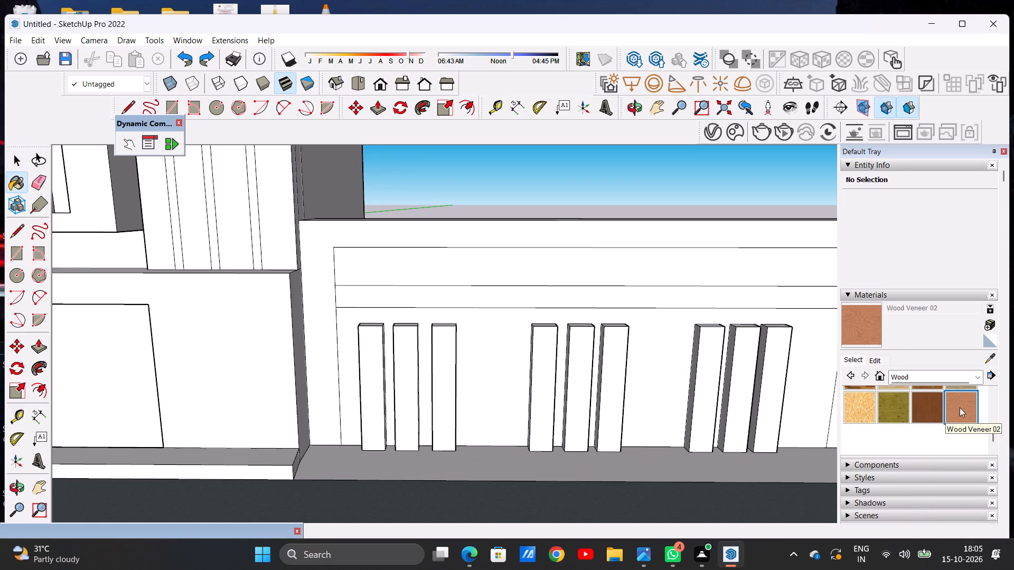
scroll(552, 238, "up", 5)
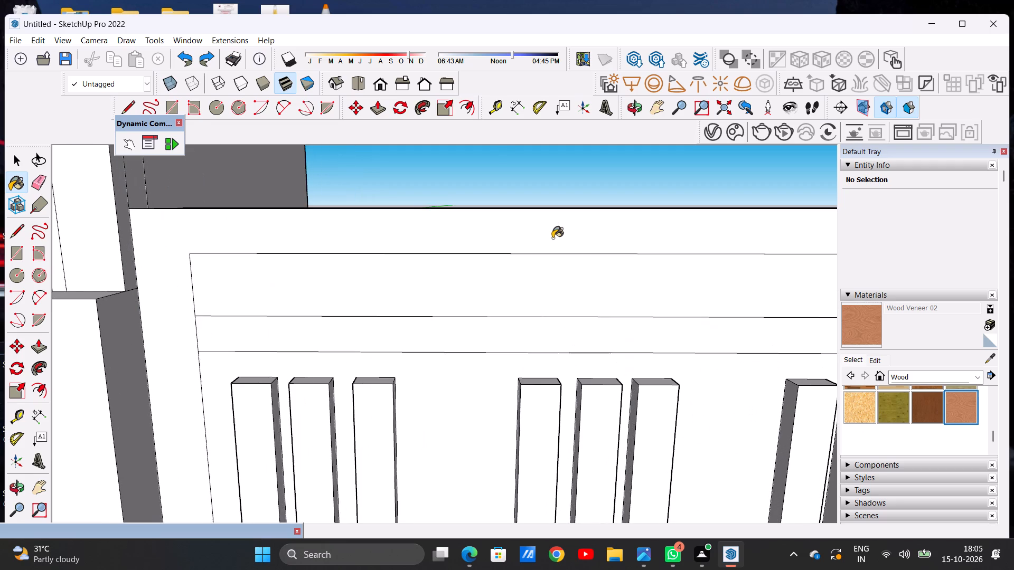
left_click(552, 238)
Paint the narrow horizontal band just above the vertical slats of the same boundary wall with Wood Veneer 02.
scroll(426, 268, "down", 4)
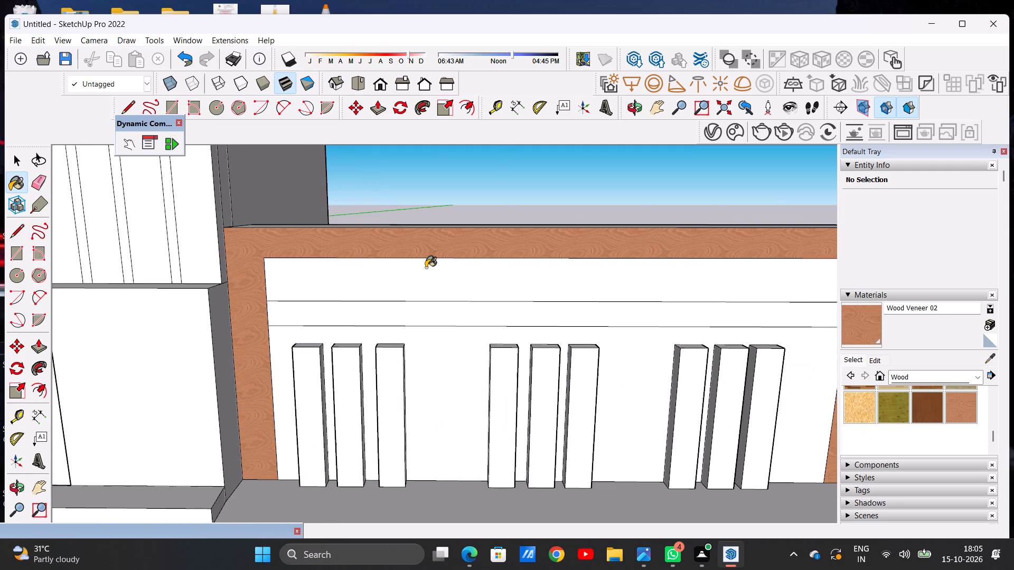
scroll(439, 284, "down", 1)
scroll(436, 307, "up", 5)
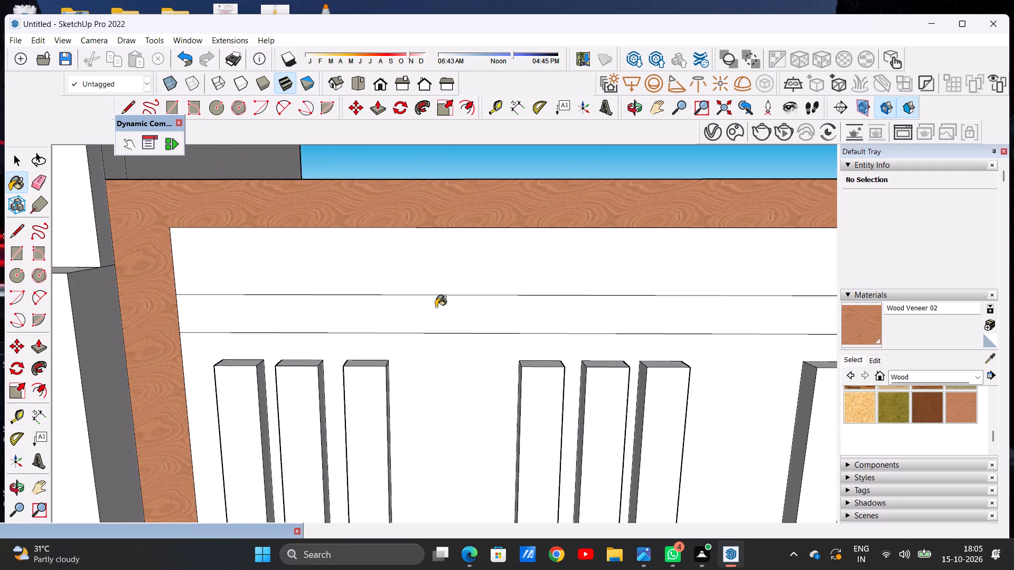
left_click(436, 314)
Paint the top face and the outer end face of the boundary wall right of the house with Wood Veneer 02.
scroll(436, 315, "down", 12)
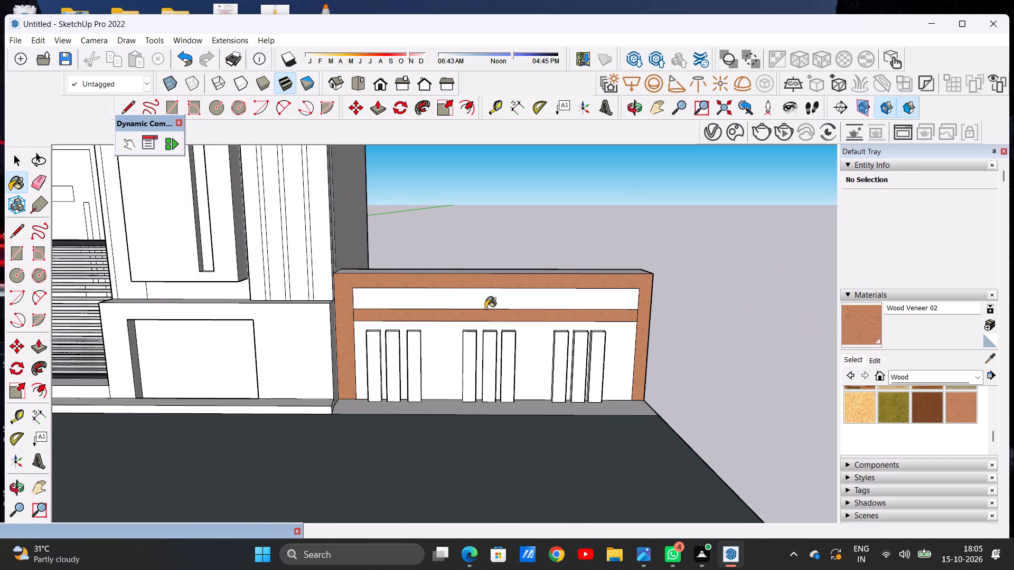
middle_click_drag(485, 308, 487, 387)
scroll(671, 261, "up", 6)
left_click(637, 279)
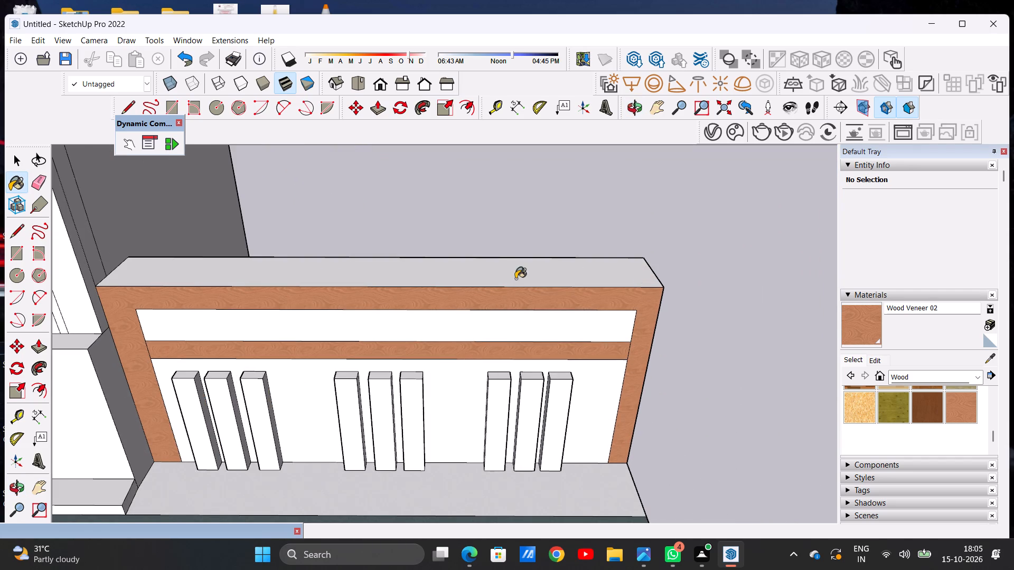
scroll(515, 279, "down", 7)
middle_click_drag(598, 288, 501, 208)
scroll(501, 208, "up", 1)
scroll(596, 325, "up", 8)
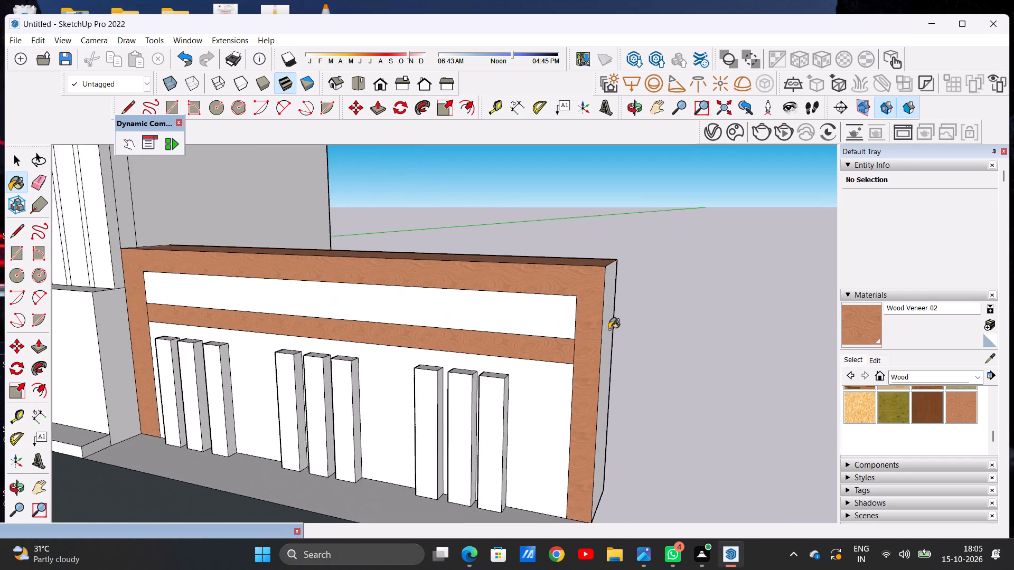
scroll(609, 329, "up", 3)
left_click(607, 327)
scroll(553, 345, "down", 11)
middle_click_drag(572, 343, 550, 354)
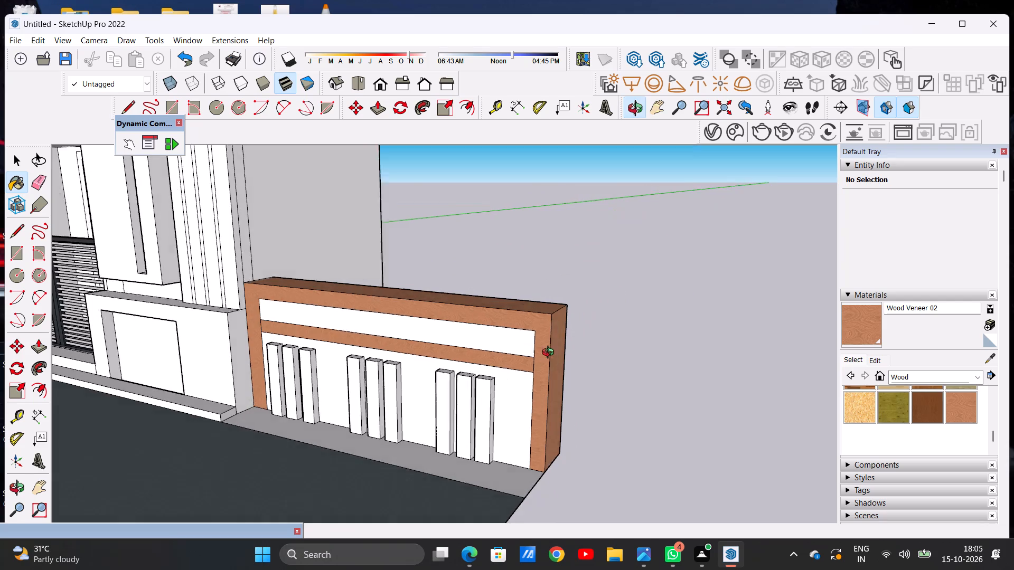
middle_click_drag(550, 354, 245, 366)
left_click(299, 316)
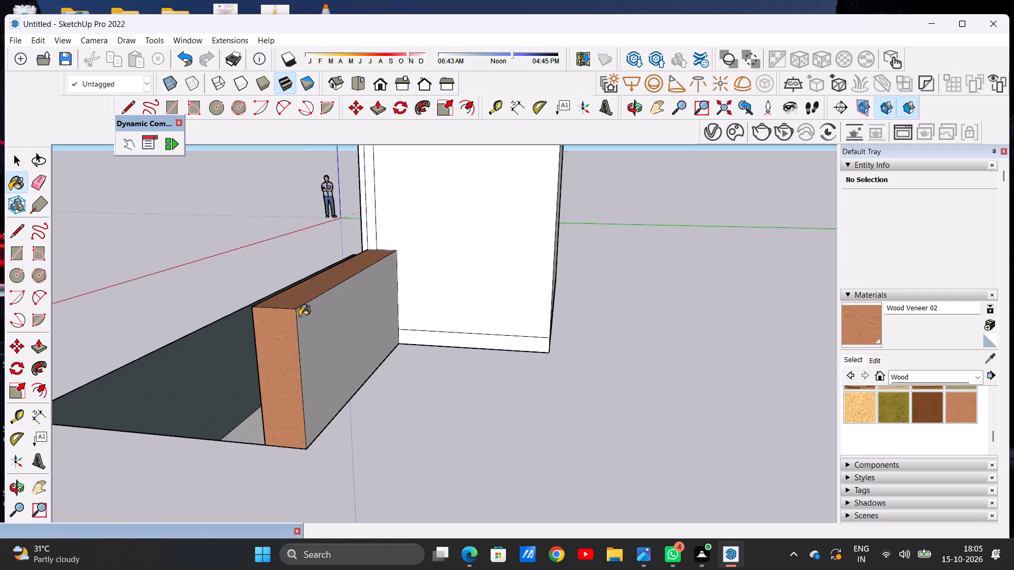
Examine the front elevation and the right boundary wall for the faces that still need colouring.
middle_click_drag(170, 340, 482, 357)
middle_click(399, 353)
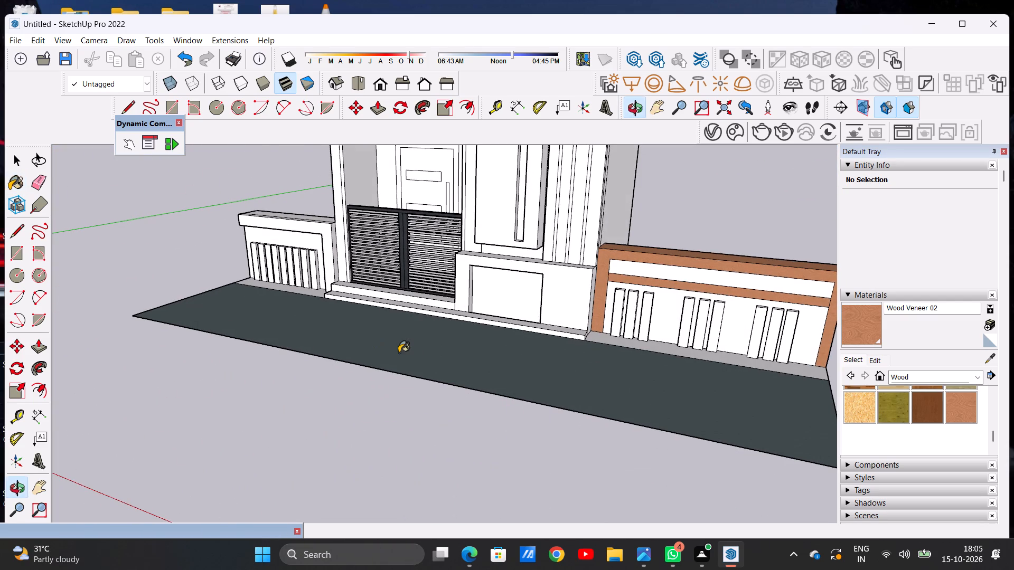
scroll(278, 381, "down", 10)
middle_click_drag(410, 376, 542, 335)
scroll(450, 347, "up", 2)
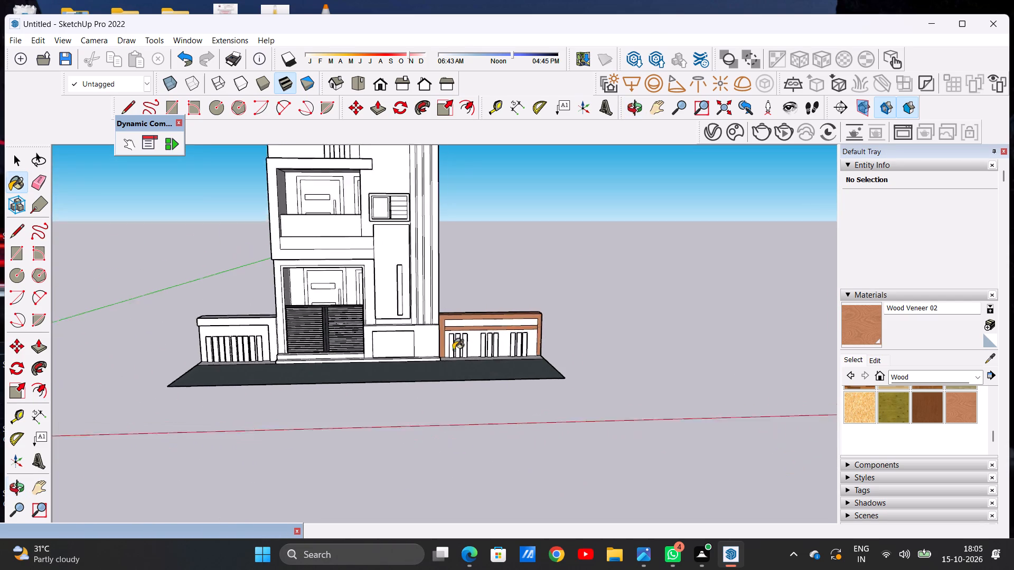
scroll(453, 350, "up", 12)
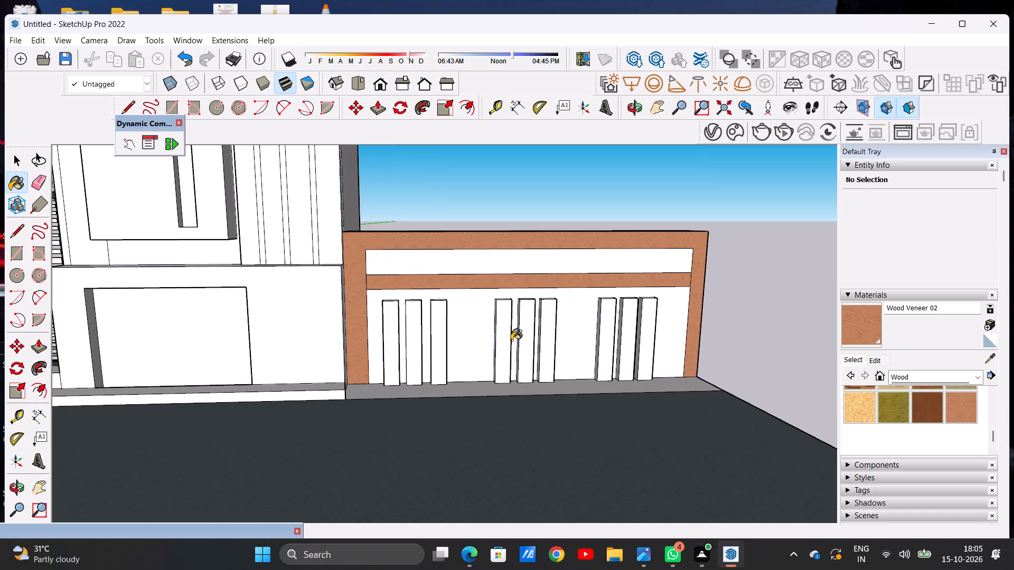
key("space")
scroll(482, 347, "down", 1)
scroll(578, 327, "up", 4)
middle_click(530, 328)
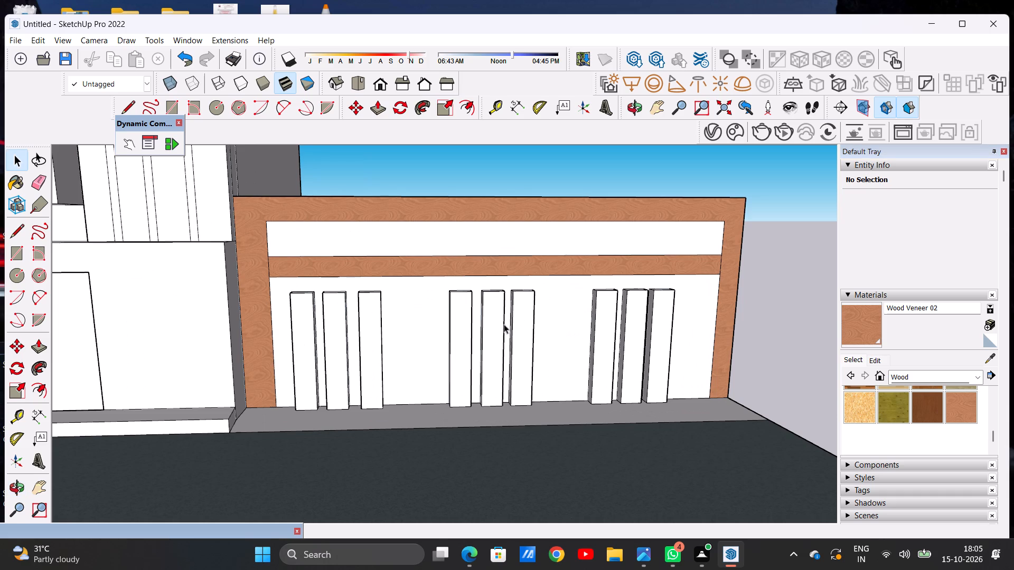
scroll(504, 324, "down", 3)
scroll(652, 260, "up", 4)
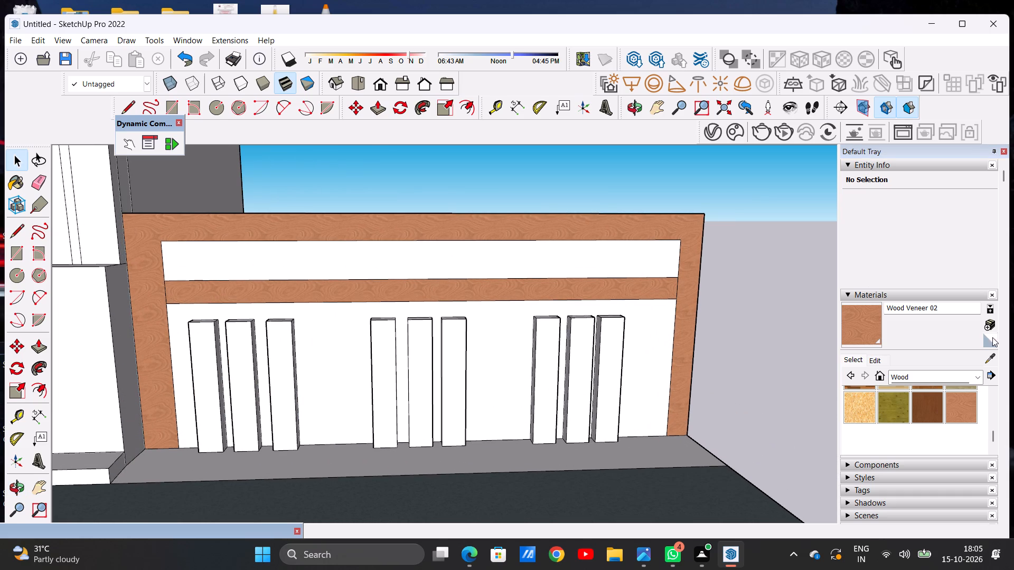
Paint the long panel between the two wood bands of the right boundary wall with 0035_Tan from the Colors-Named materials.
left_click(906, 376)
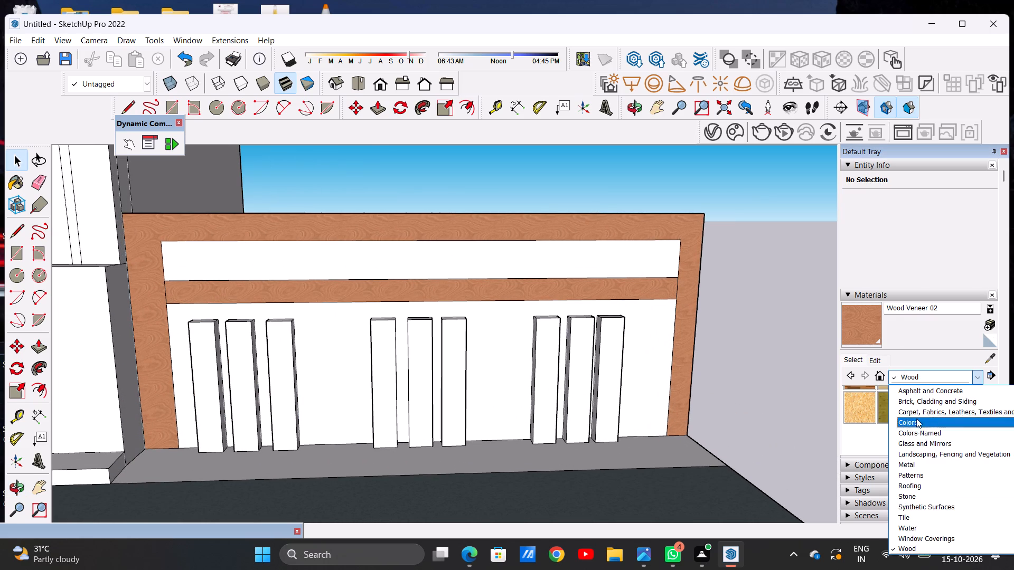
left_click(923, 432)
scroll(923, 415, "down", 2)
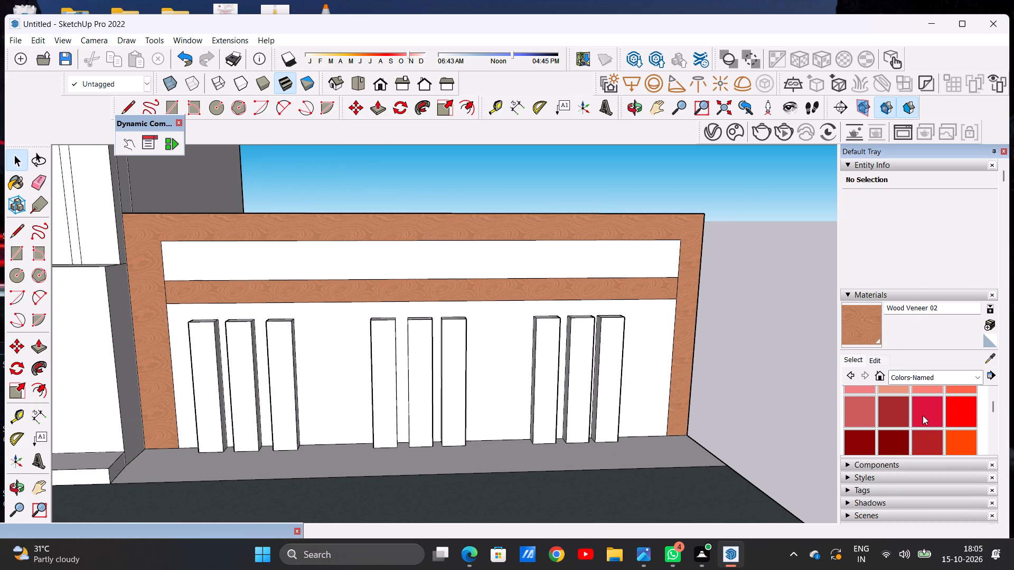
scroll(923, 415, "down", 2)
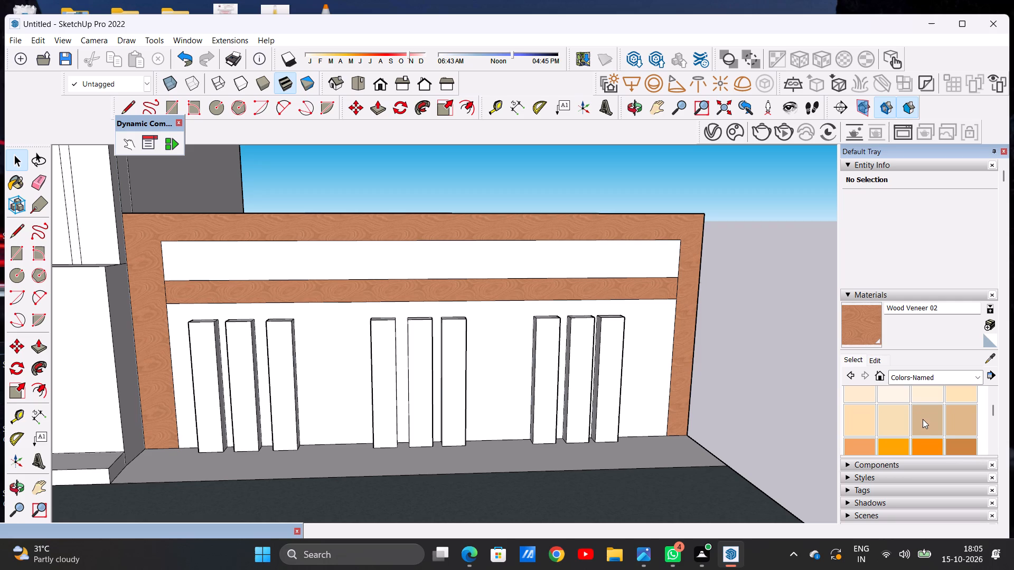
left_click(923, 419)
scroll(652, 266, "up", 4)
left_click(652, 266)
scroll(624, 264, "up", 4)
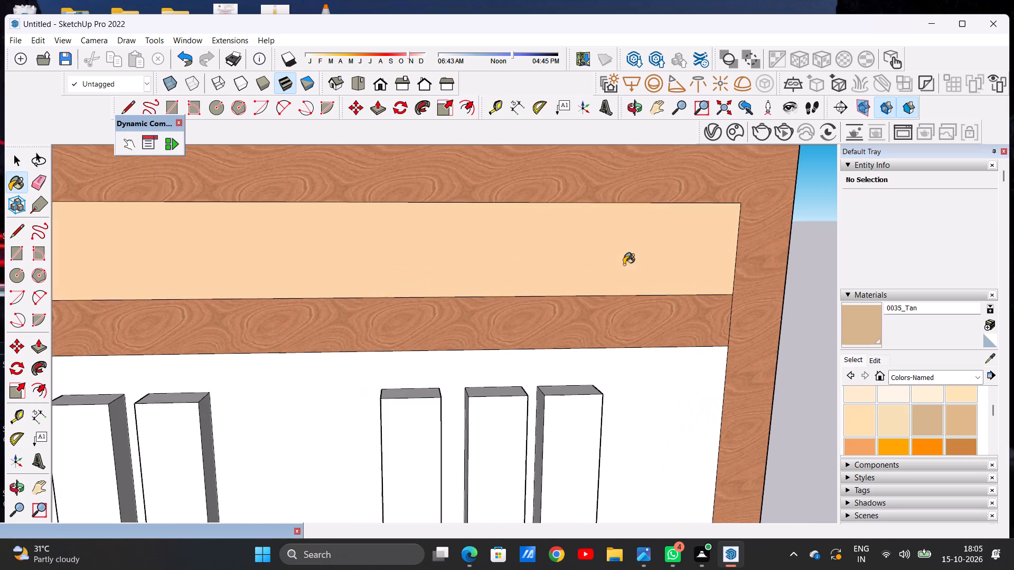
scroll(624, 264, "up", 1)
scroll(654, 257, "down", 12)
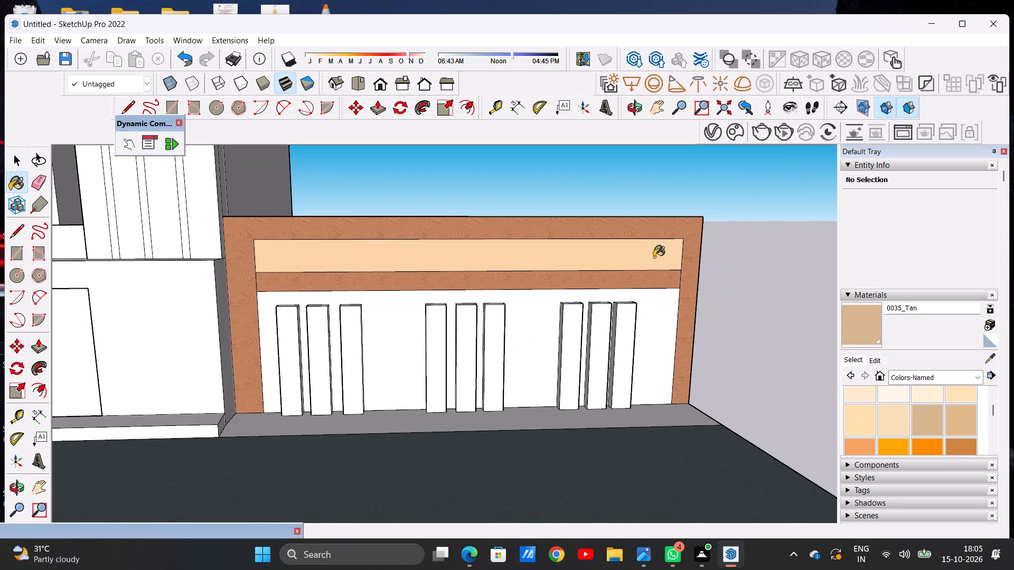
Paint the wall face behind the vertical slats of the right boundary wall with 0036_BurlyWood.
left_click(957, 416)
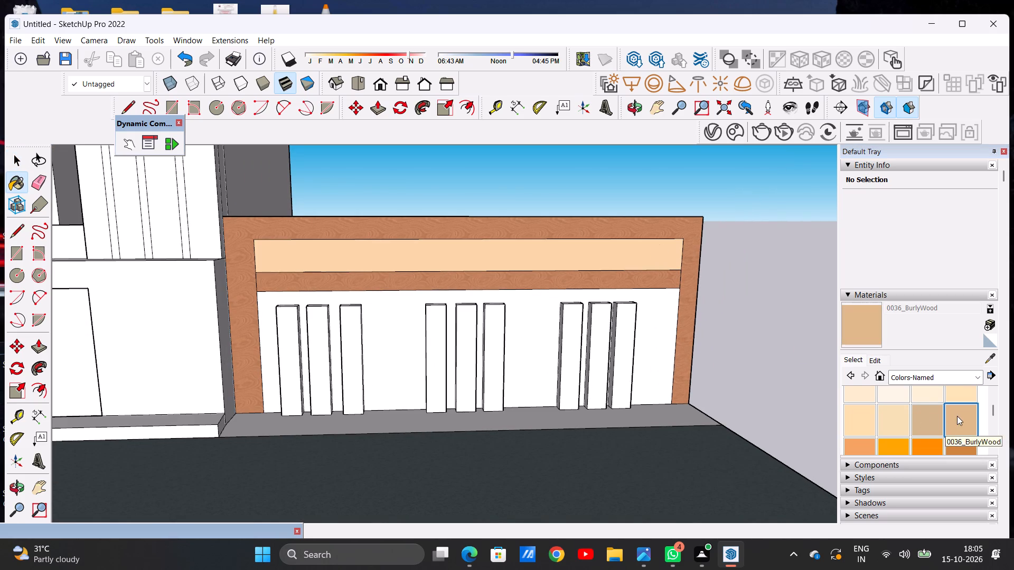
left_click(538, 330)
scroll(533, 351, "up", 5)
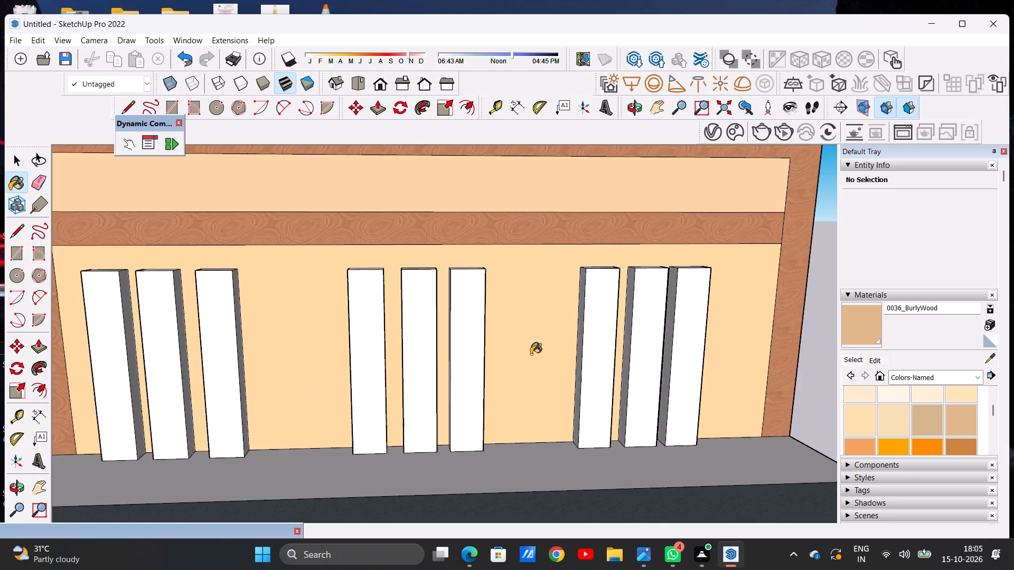
Paint the long panel between the two wood bands of the right boundary wall with 0036_BurlyWood.
scroll(531, 354, "down", 7)
middle_click_drag(530, 355, 518, 348)
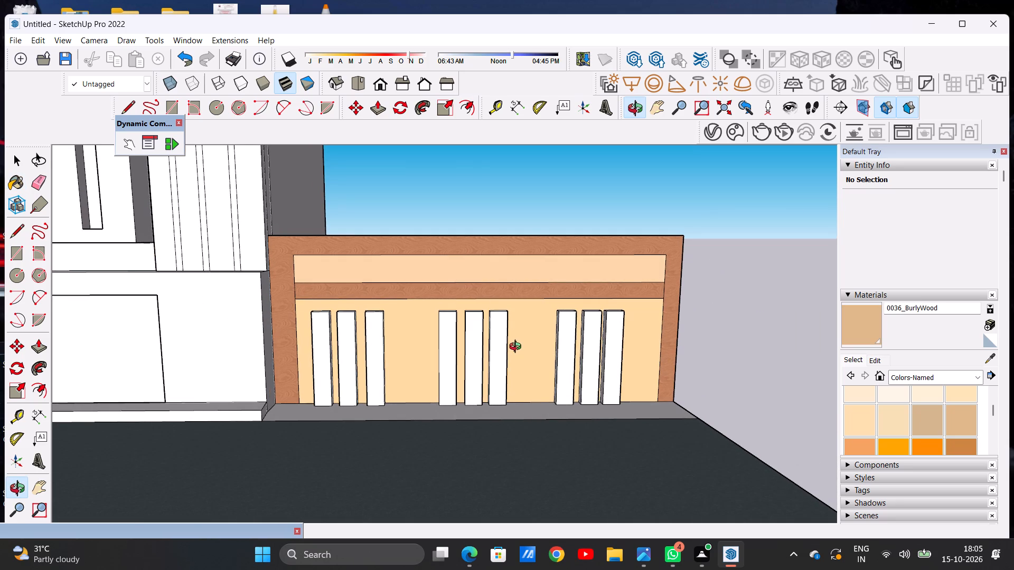
middle_click_drag(518, 348, 541, 331)
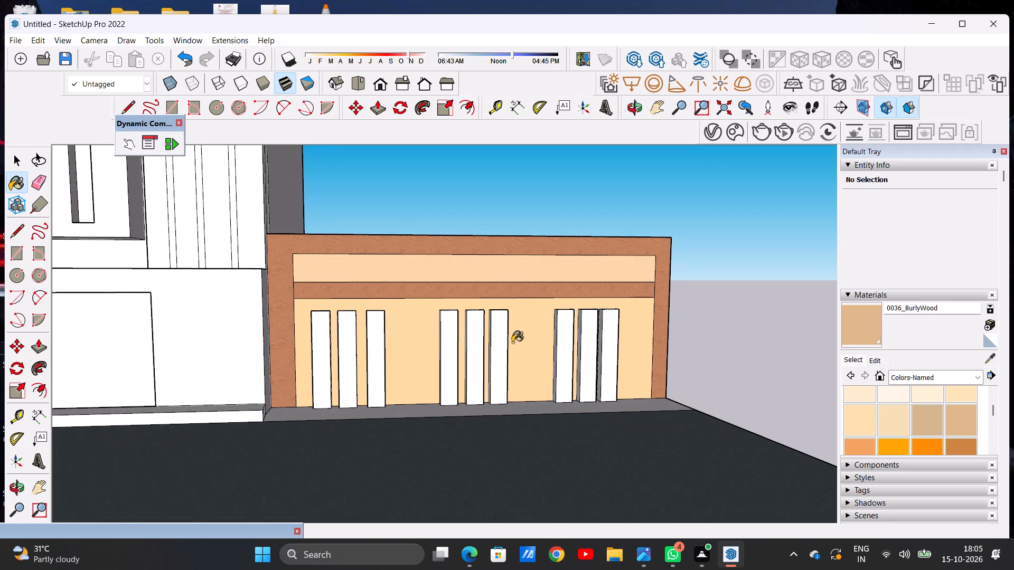
scroll(556, 373, "down", 1)
scroll(536, 288, "up", 3)
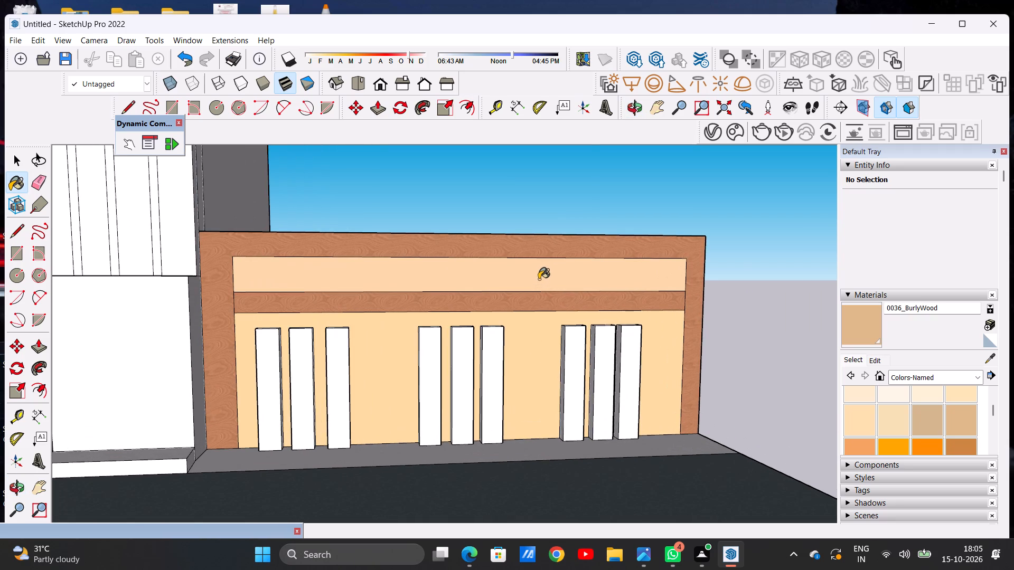
left_click(539, 279)
Paint the wall face behind the vertical slats of the right boundary wall with 0035_Tan.
left_click(923, 424)
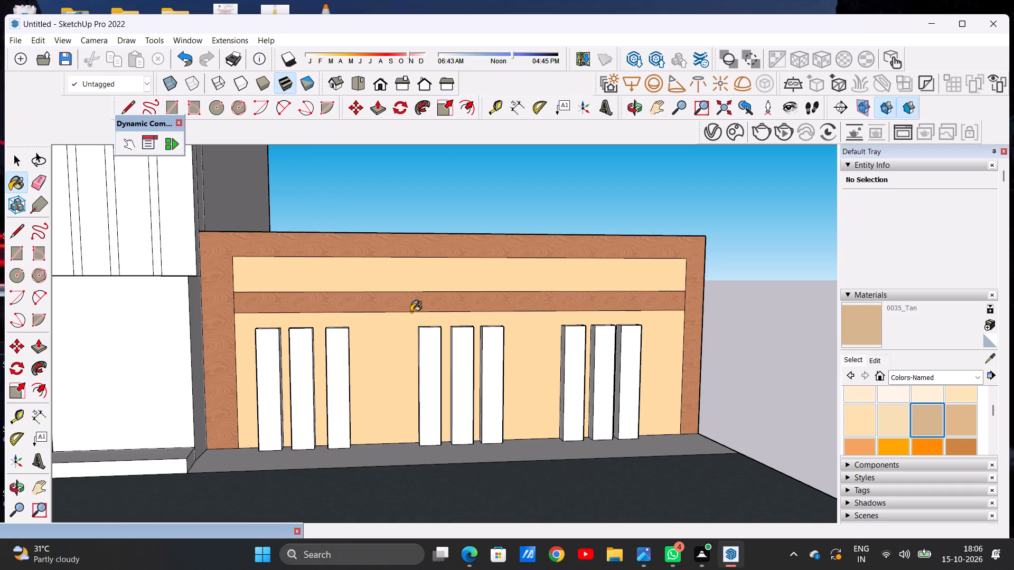
left_click(397, 342)
scroll(372, 370, "up", 5)
scroll(396, 356, "down", 10)
middle_click_drag(452, 385, 439, 388)
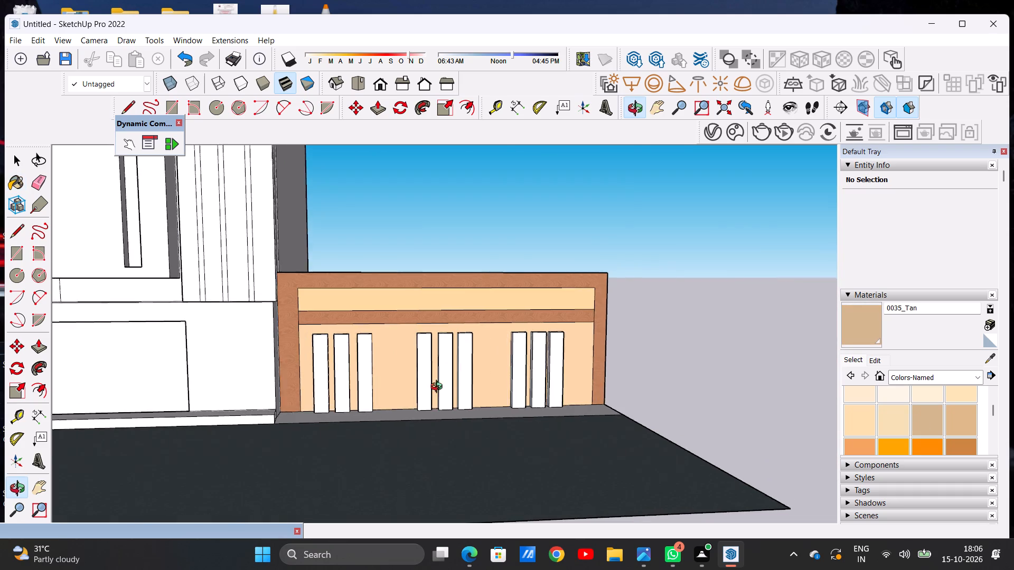
middle_click_drag(439, 388, 405, 402)
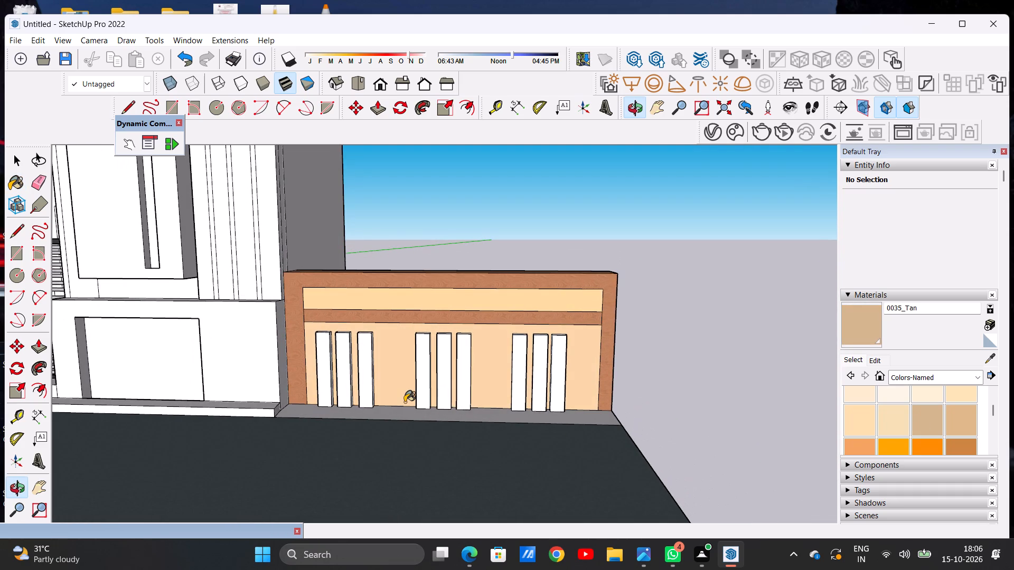
Paint the front faces of the three slats nearest the house on the right boundary wall with 0052_FloralWhite.
key("space")
middle_click_drag(428, 355, 433, 399)
scroll(311, 349, "up", 5)
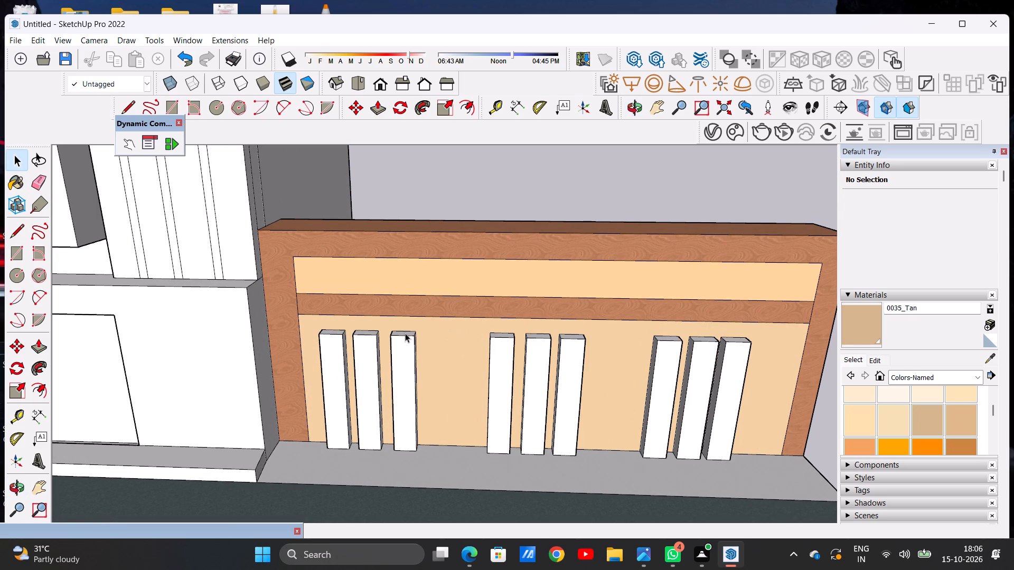
scroll(360, 350, "down", 6)
middle_click_drag(398, 378, 415, 344)
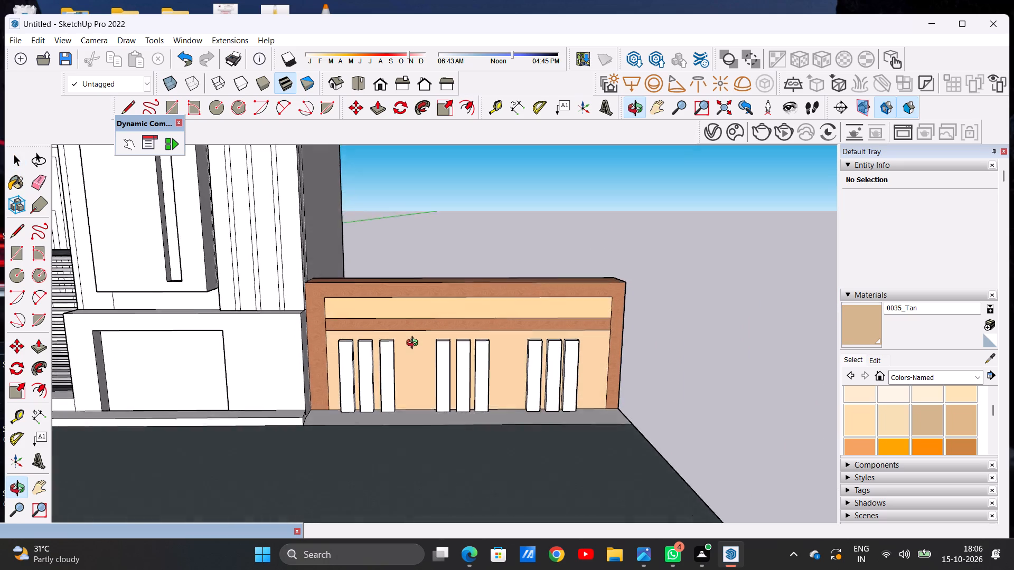
middle_click_drag(415, 344, 372, 341)
scroll(362, 344, "up", 14)
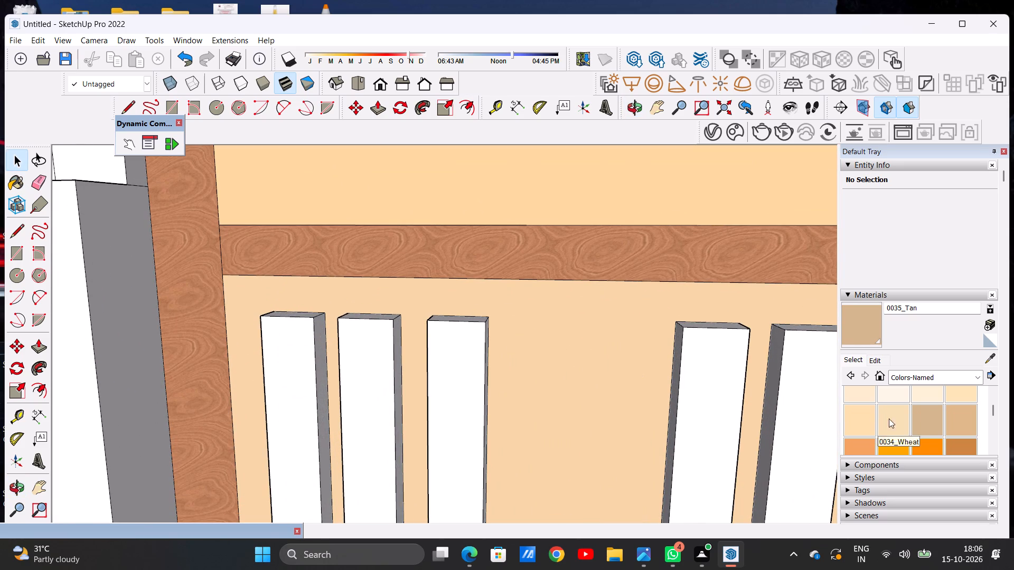
scroll(904, 398, "up", 2)
scroll(904, 398, "down", 4)
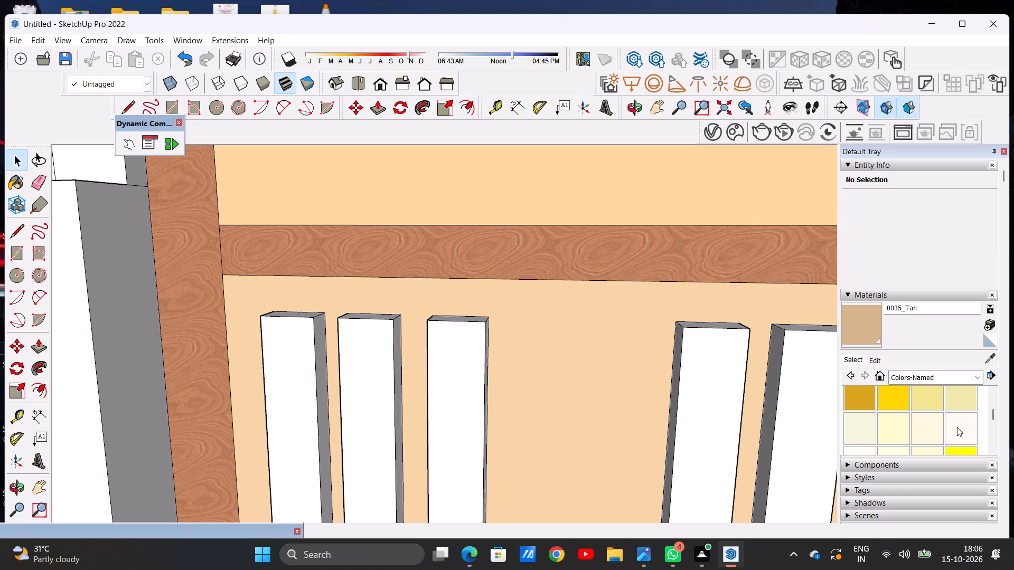
left_click(957, 427)
scroll(239, 385, "up", 11)
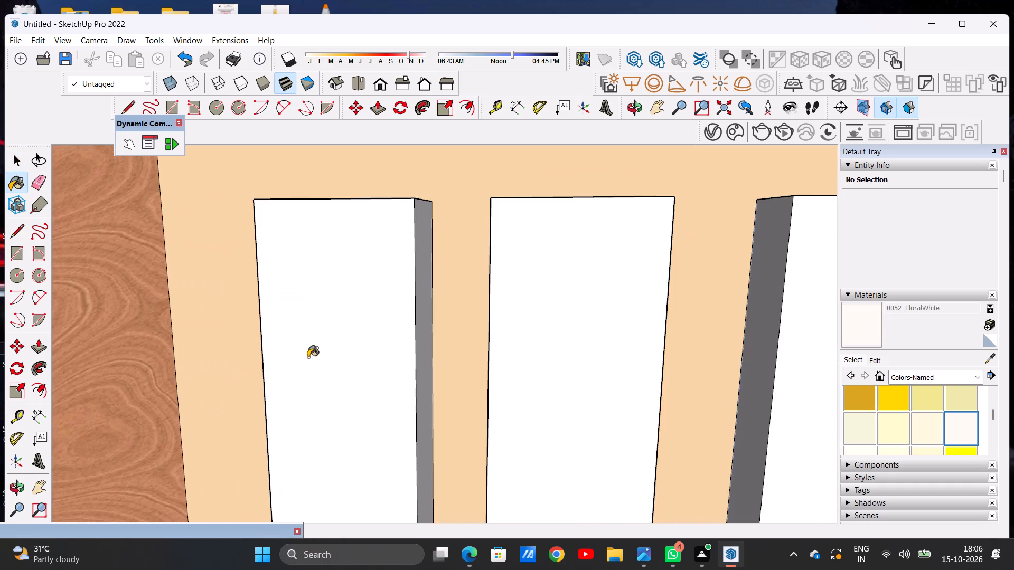
left_click(308, 356)
left_click(580, 350)
scroll(349, 300, "down", 6)
middle_click_drag(319, 334, 237, 357)
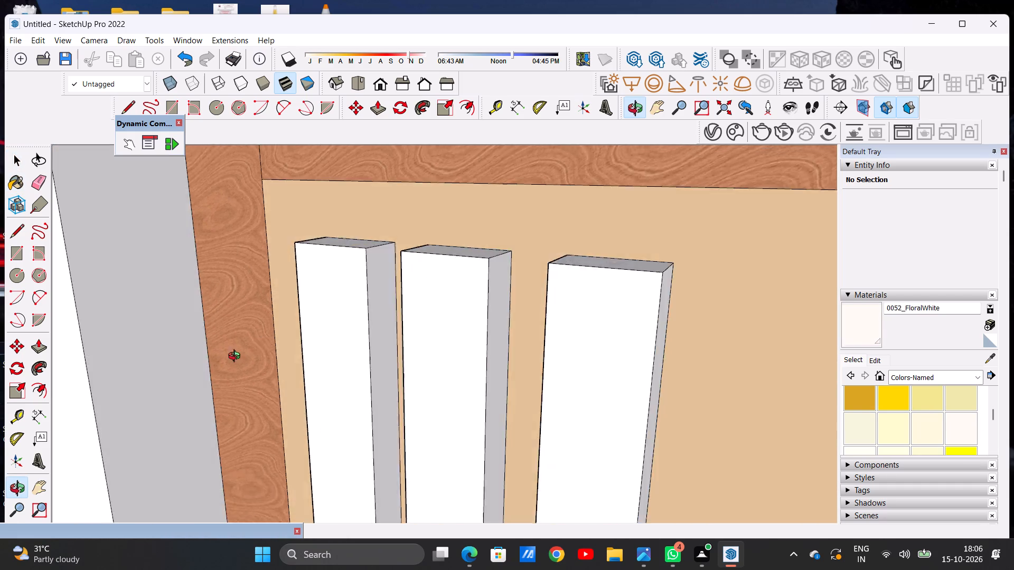
middle_click_drag(237, 357, 135, 382)
left_click(516, 344)
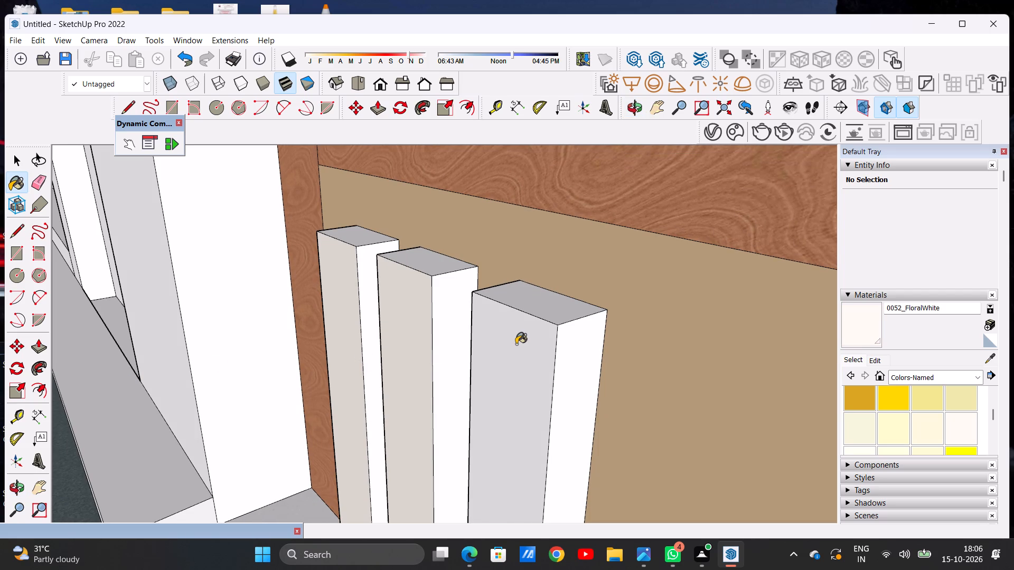
Paint the tops and outer side faces of the three slats nearest the house on the right boundary wall with 0052_FloralWhite.
left_click(538, 309)
left_click(446, 271)
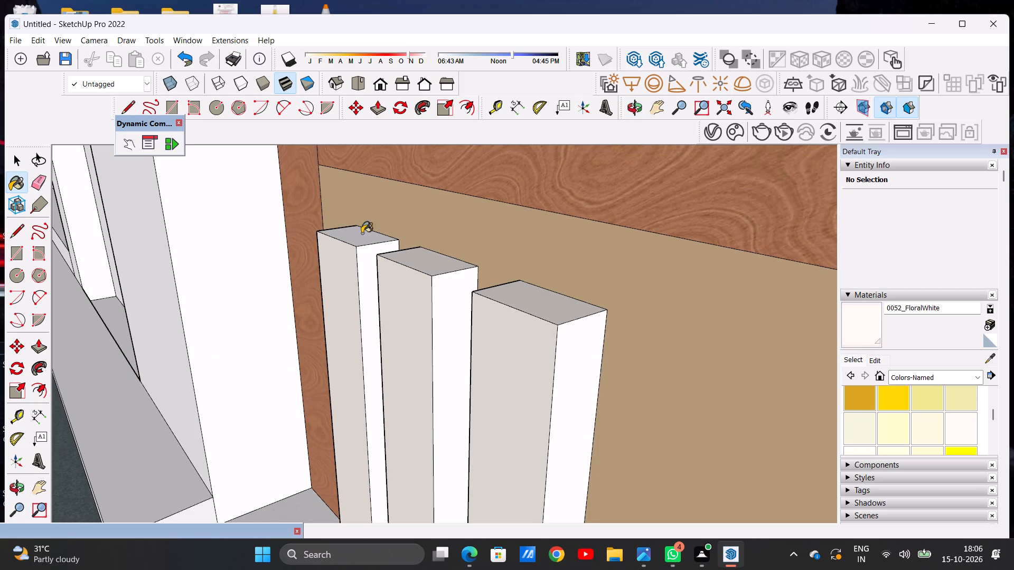
left_click(353, 234)
left_click(362, 252)
left_click(446, 286)
left_click(563, 351)
Paint the house-facing sides of the three slats nearest the house on the right boundary wall with 0052_FloralWhite.
scroll(529, 303, "down", 4)
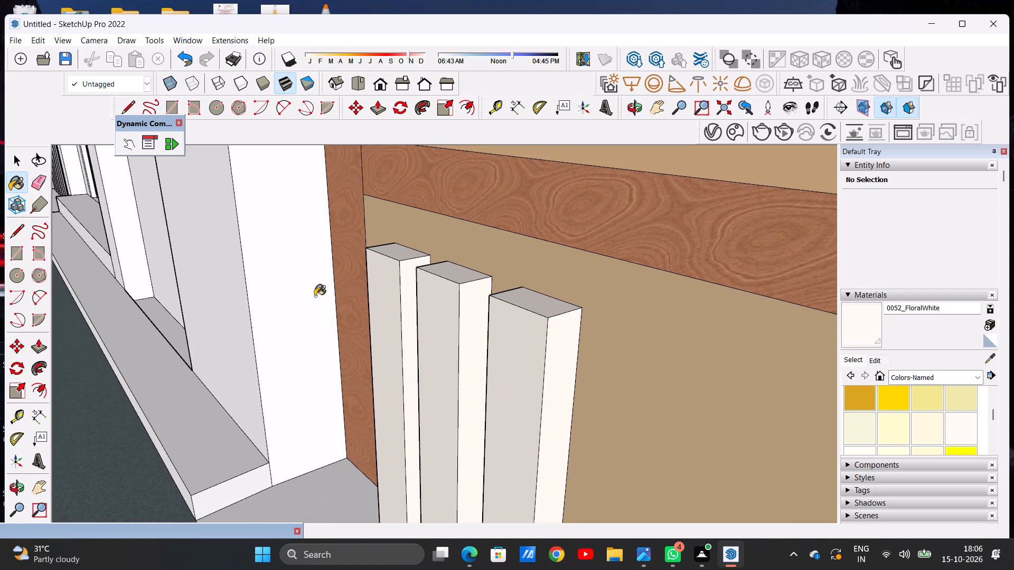
middle_click_drag(315, 296, 643, 310)
scroll(774, 246, "up", 2)
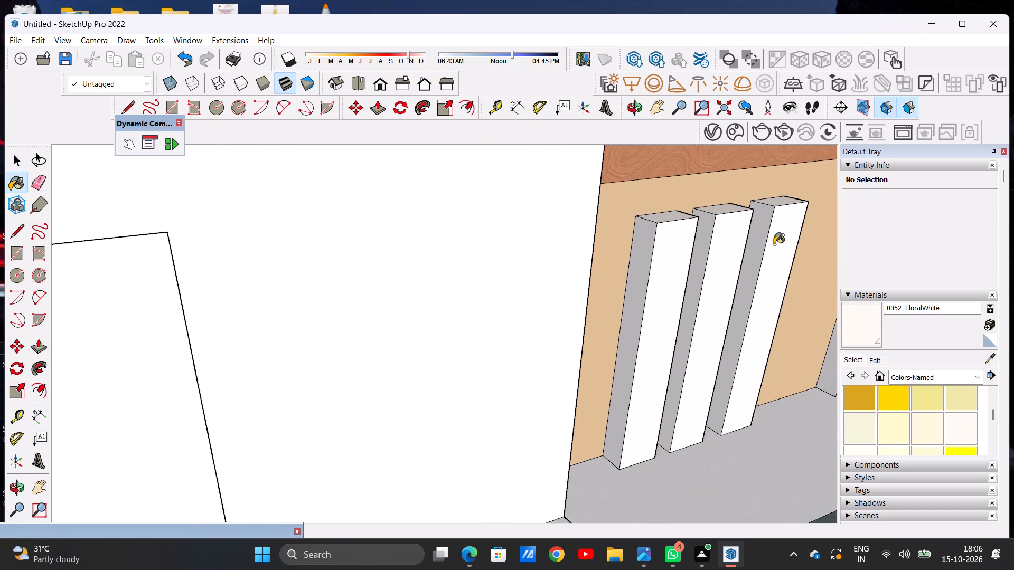
scroll(774, 244, "up", 3)
left_click(754, 227)
left_click(674, 224)
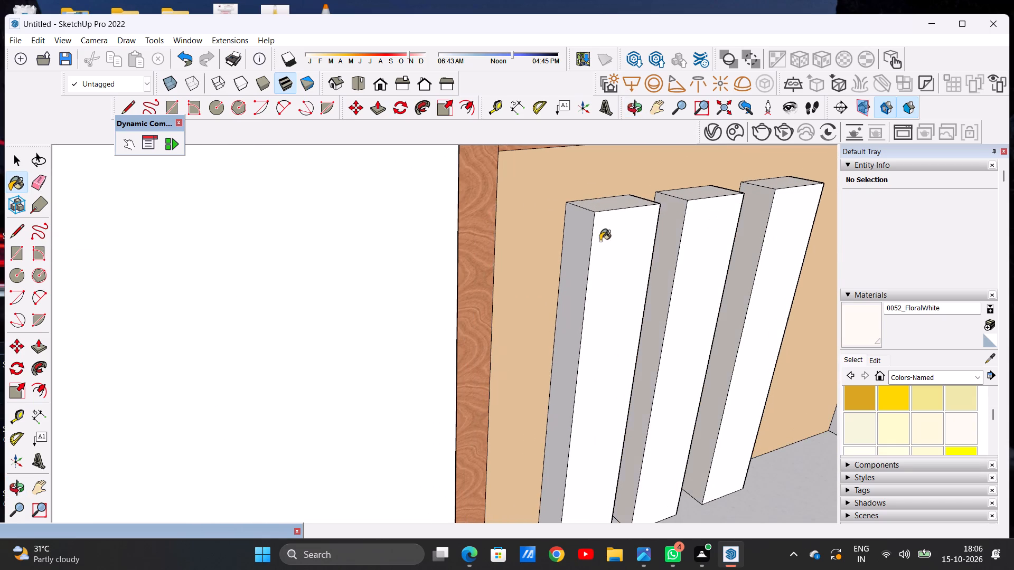
left_click(578, 248)
Paint the fronts, tops and outer sides of the first two slats in the right boundary wall's middle group with 0052_FloralWhite.
scroll(291, 319, "down", 13)
middle_click_drag(674, 306, 647, 304)
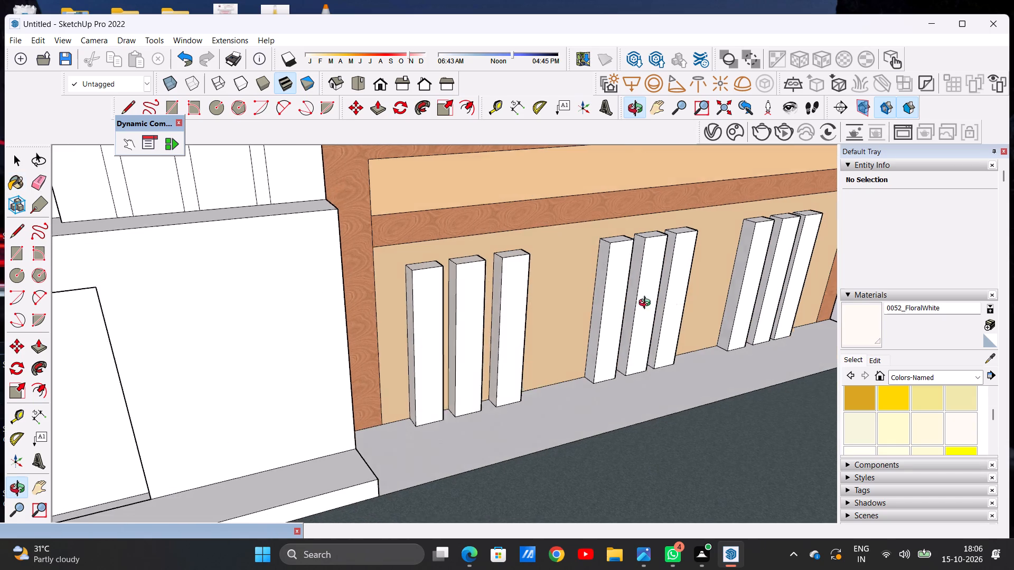
middle_click_drag(647, 304, 391, 304)
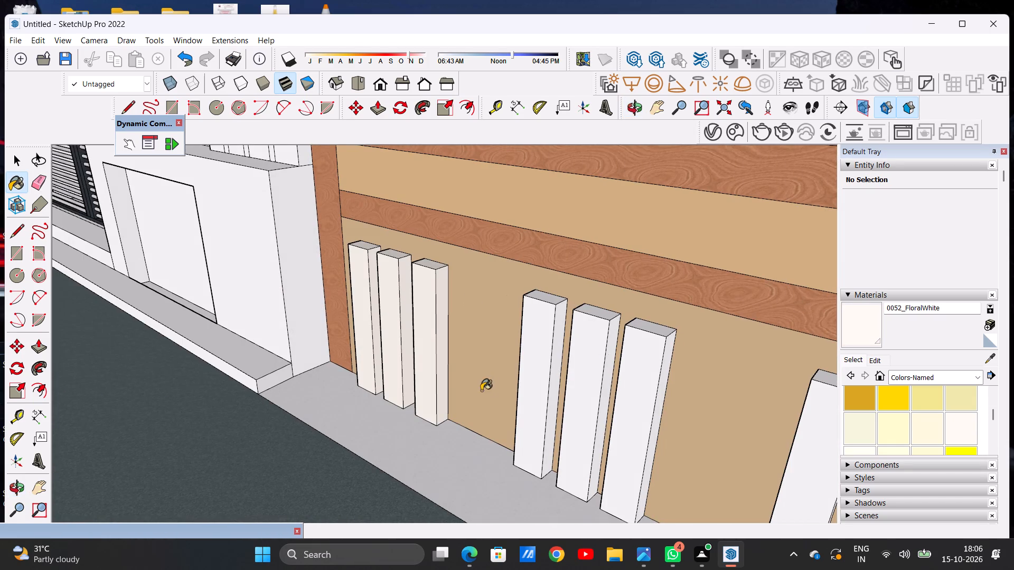
scroll(480, 391, "up", 11)
scroll(449, 377, "down", 11)
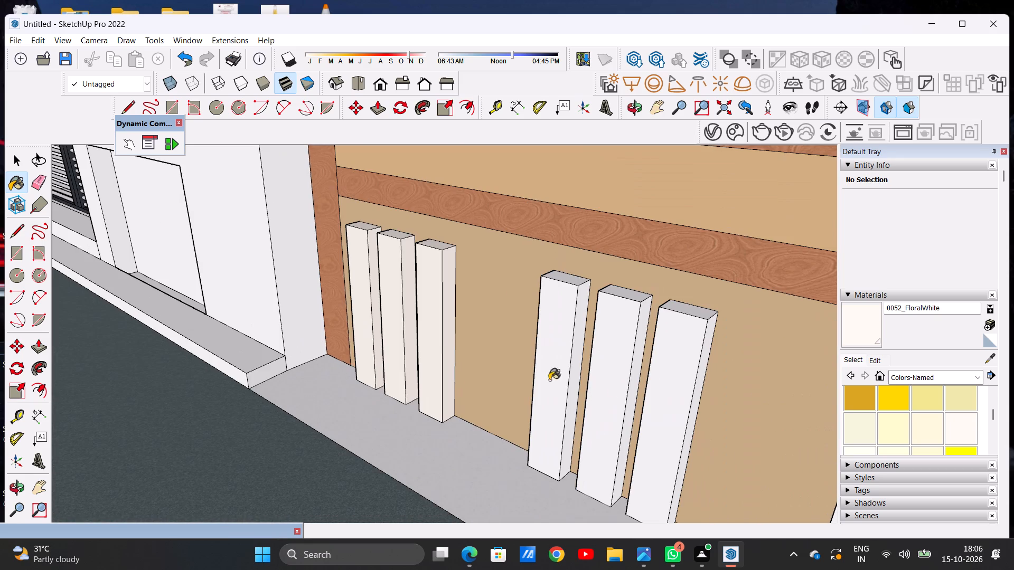
scroll(570, 329, "up", 2)
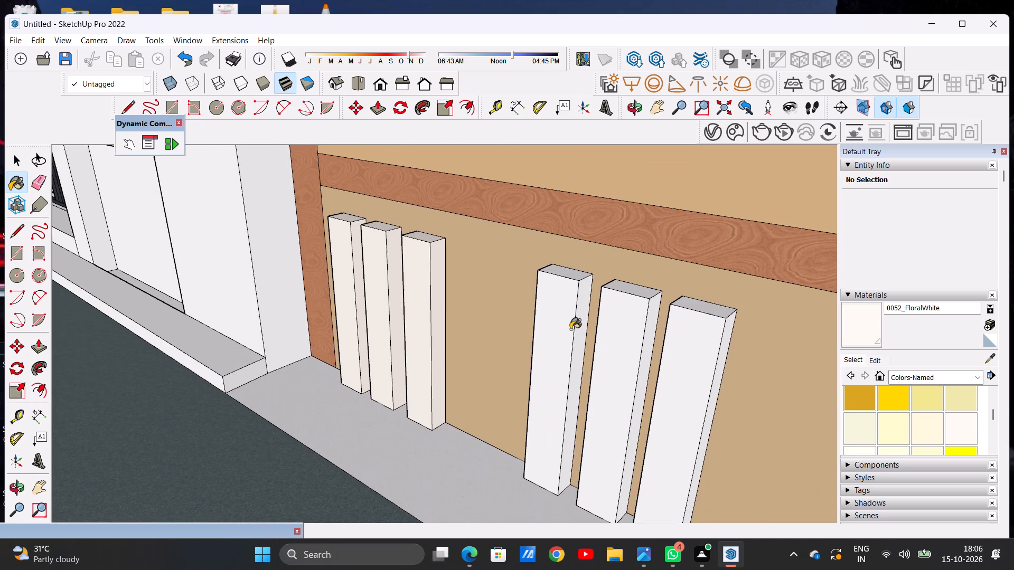
scroll(570, 329, "up", 8)
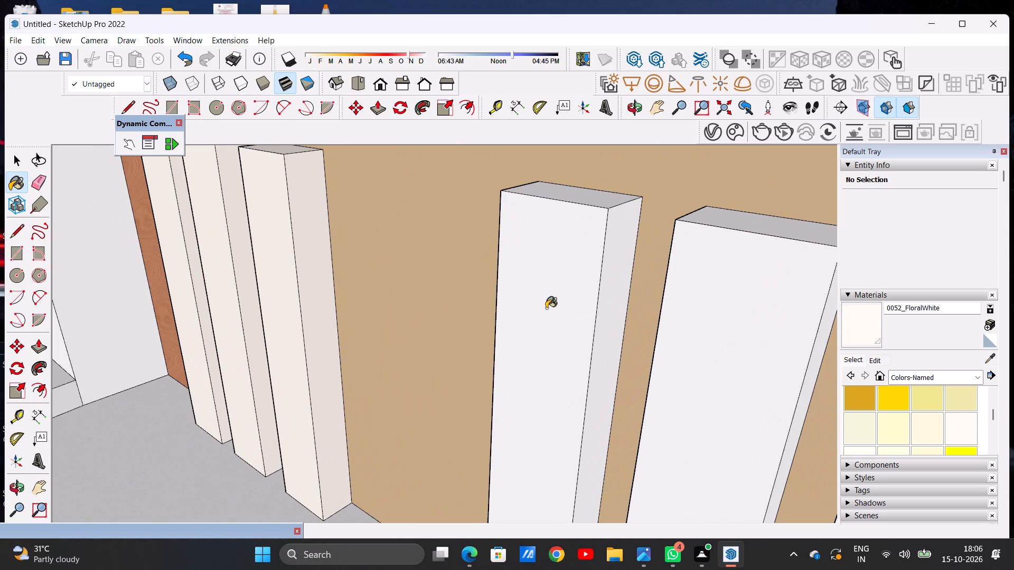
left_click(546, 308)
left_click(608, 294)
left_click(586, 207)
left_click(711, 289)
left_click(734, 229)
left_click(730, 220)
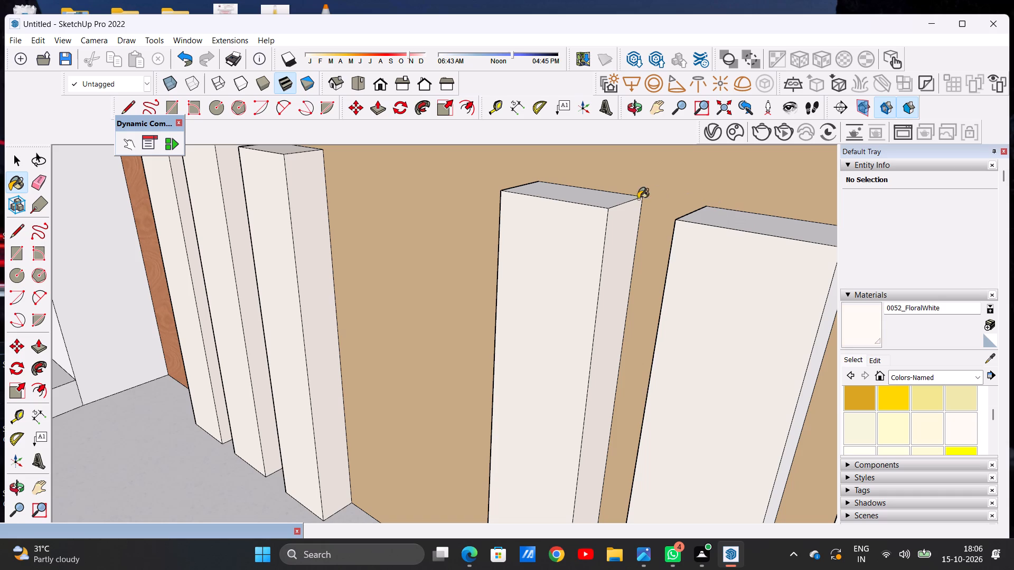
left_click(599, 198)
scroll(619, 259, "down", 6)
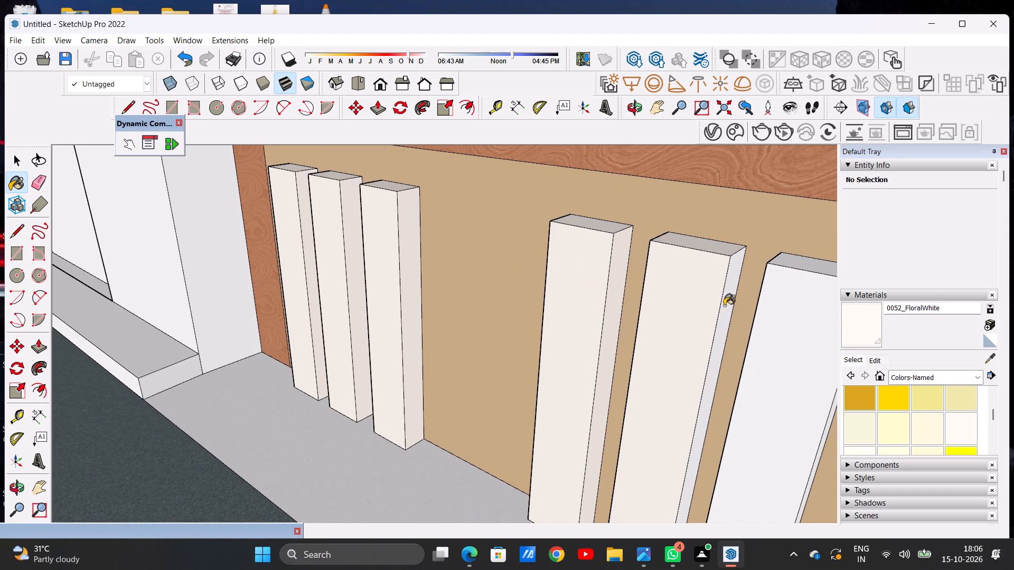
left_click(724, 306)
Paint the house-facing sides of the first two slats in the right boundary wall's middle group with 0052_FloralWhite.
scroll(633, 288, "down", 4)
middle_click_drag(548, 296, 648, 276)
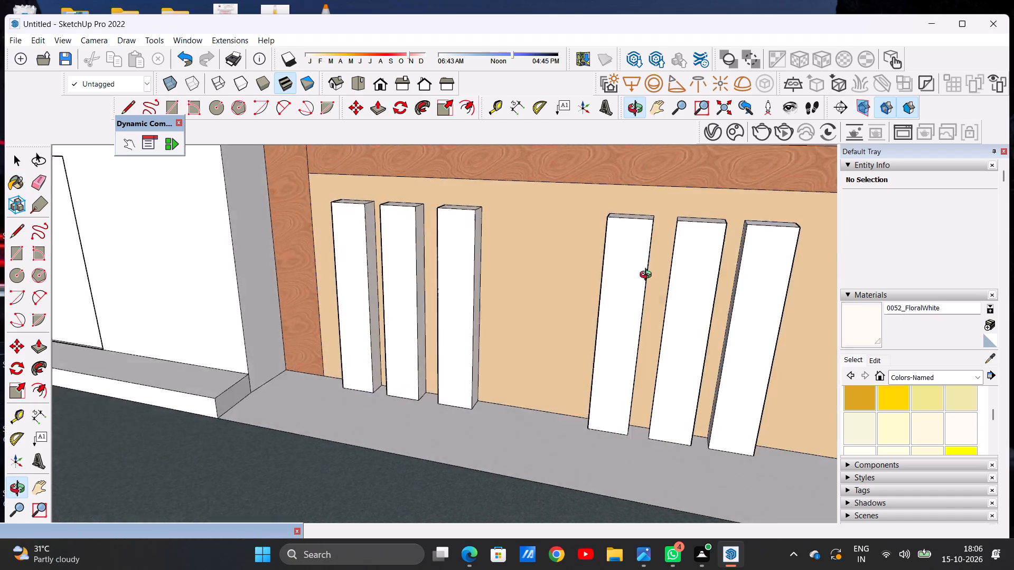
middle_click_drag(648, 276, 759, 274)
scroll(634, 222, "up", 8)
scroll(634, 222, "down", 1)
scroll(634, 222, "up", 3)
left_click(694, 221)
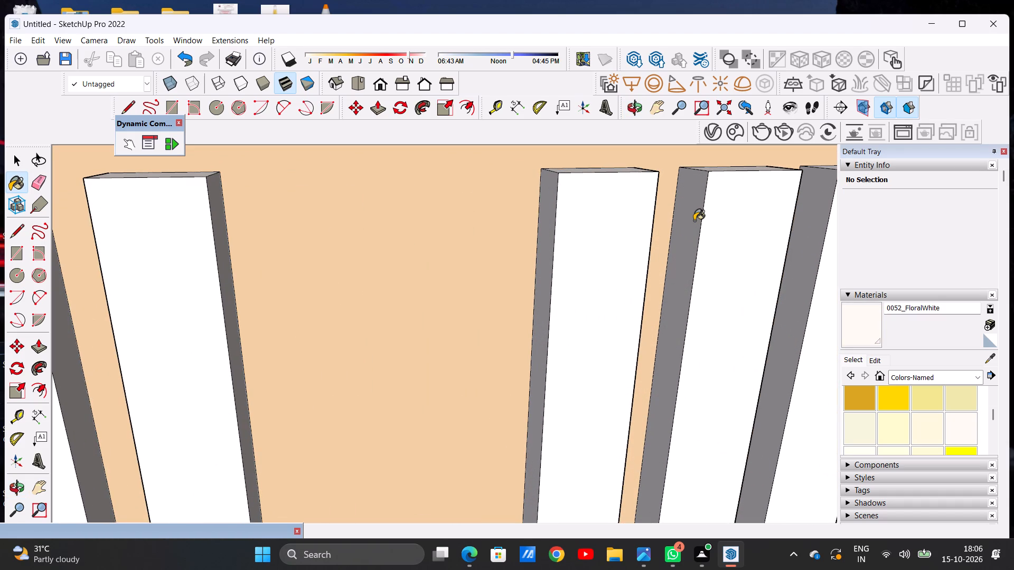
left_click(551, 240)
Paint the front, top and both sides of the third slat in the right boundary wall's middle group with 0052_FloralWhite.
scroll(571, 271, "down", 13)
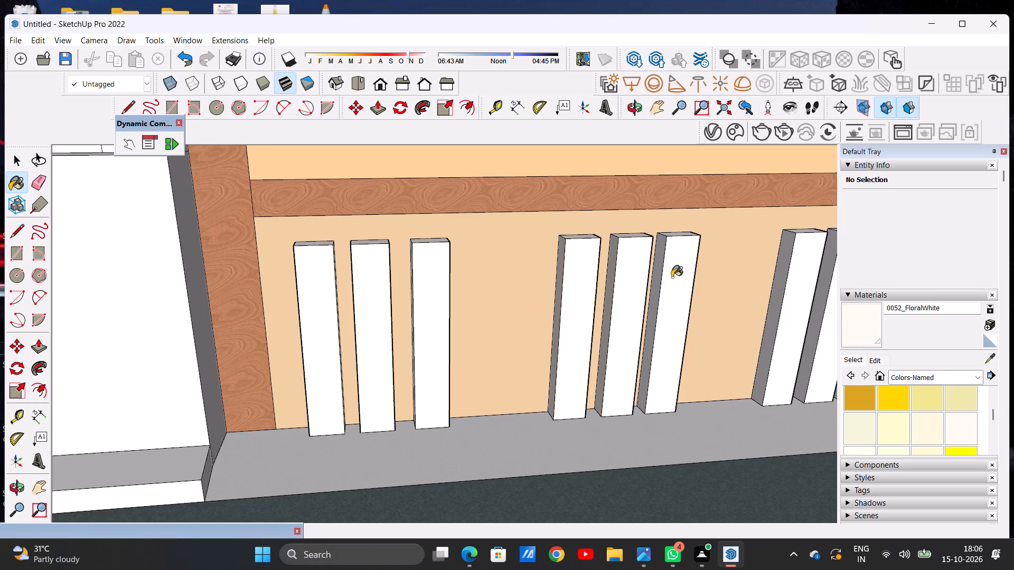
middle_click_drag(672, 277, 595, 267)
scroll(685, 256, "up", 11)
left_click(675, 286)
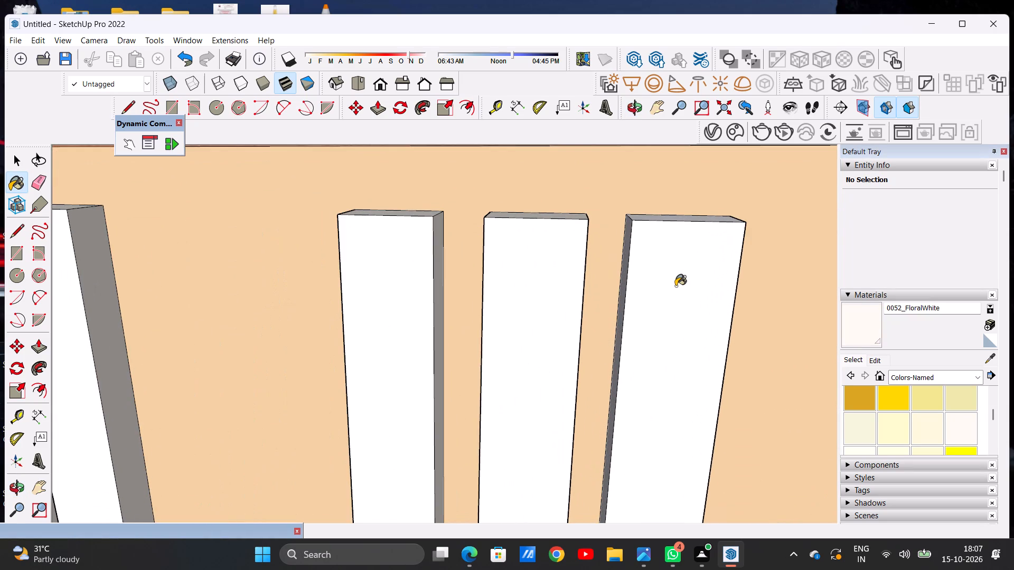
left_click(664, 216)
middle_click_drag(662, 348, 720, 433)
scroll(668, 205, "down", 1)
scroll(645, 175, "up", 4)
left_click(624, 240)
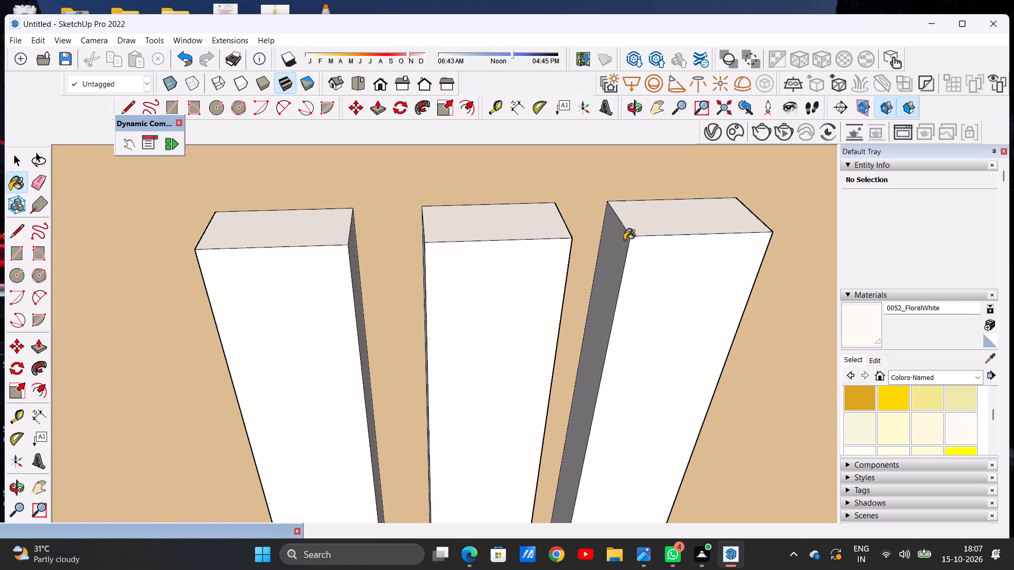
scroll(622, 241, "down", 12)
middle_click_drag(605, 237, 374, 180)
scroll(578, 269, "up", 4)
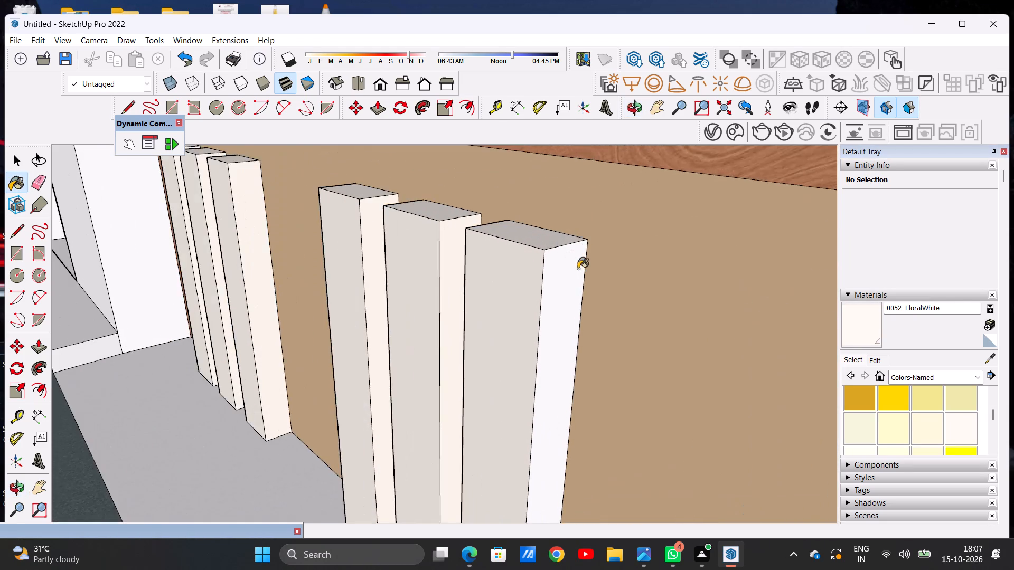
scroll(578, 269, "up", 8)
left_click(553, 289)
Paint the tops and front faces of the three slats farthest from the house on the right boundary wall with 0052_FloralWhite.
scroll(463, 292, "down", 20)
scroll(463, 292, "down", 2)
scroll(605, 309, "down", 1)
scroll(605, 309, "up", 3)
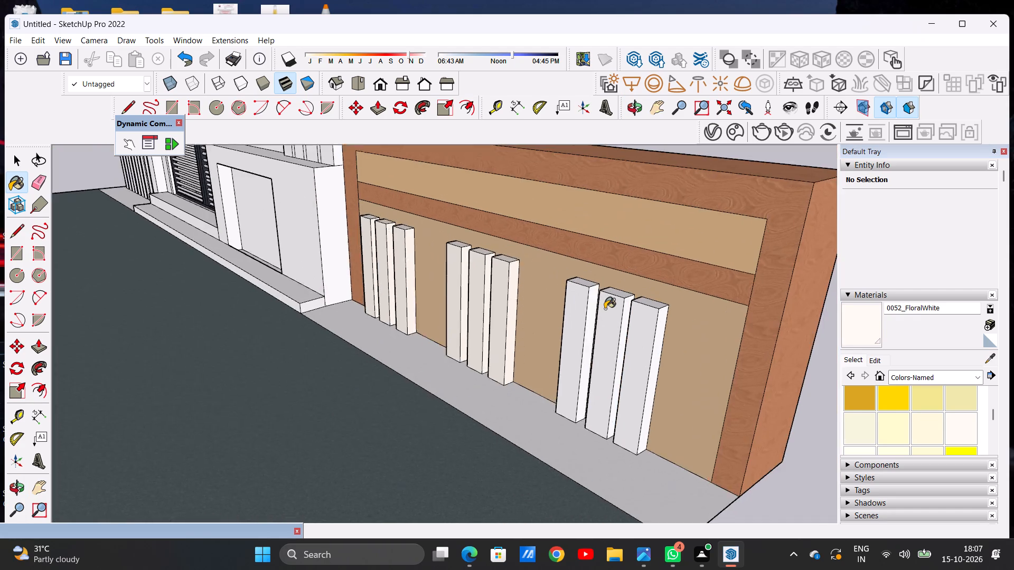
scroll(605, 309, "up", 3)
scroll(562, 278, "up", 7)
middle_click_drag(656, 298, 626, 345)
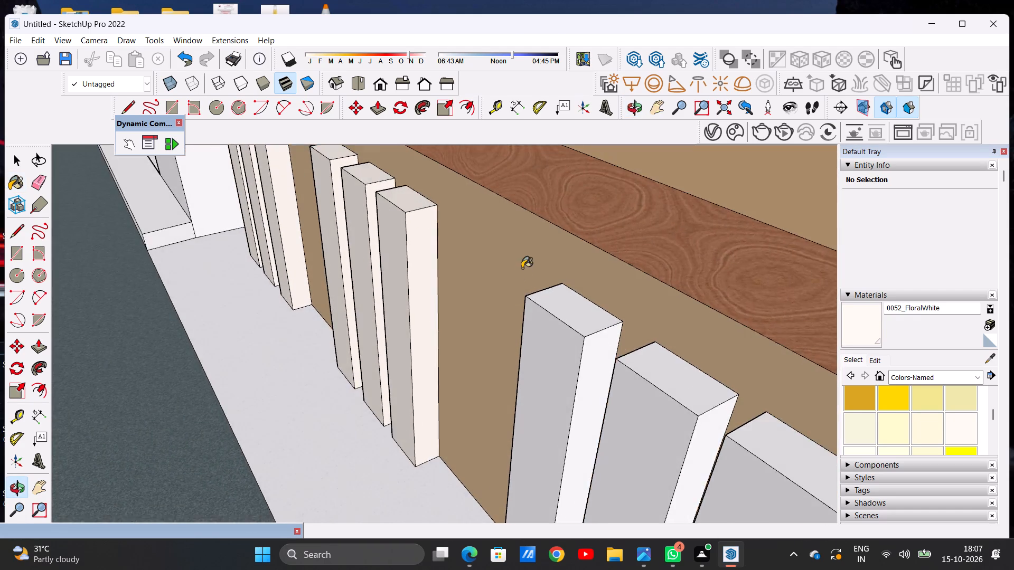
scroll(522, 268, "down", 5)
scroll(584, 331, "up", 6)
left_click(540, 275)
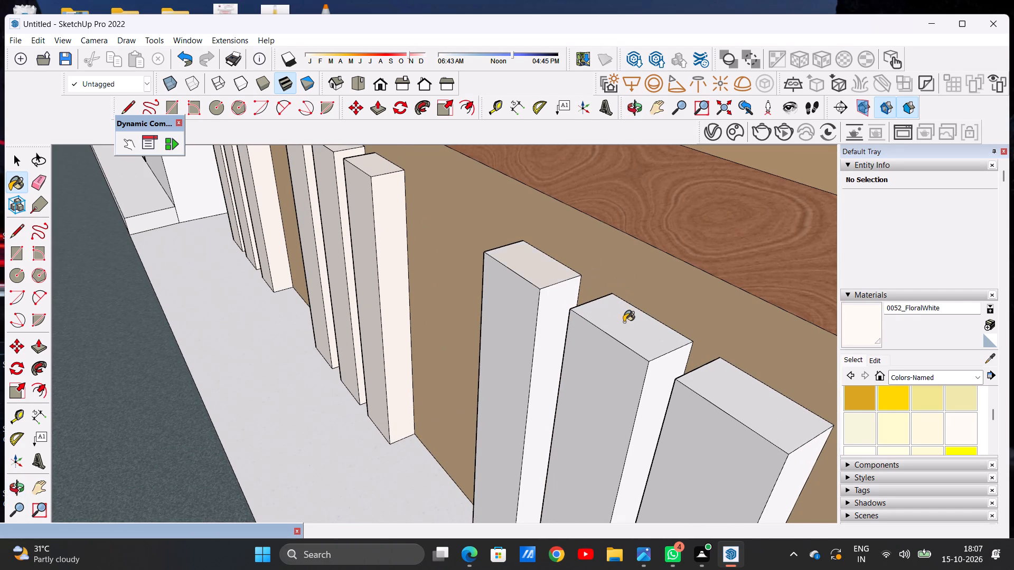
left_click(624, 322)
left_click(734, 398)
left_click(694, 408)
left_click(646, 374)
left_click(532, 334)
left_click(599, 354)
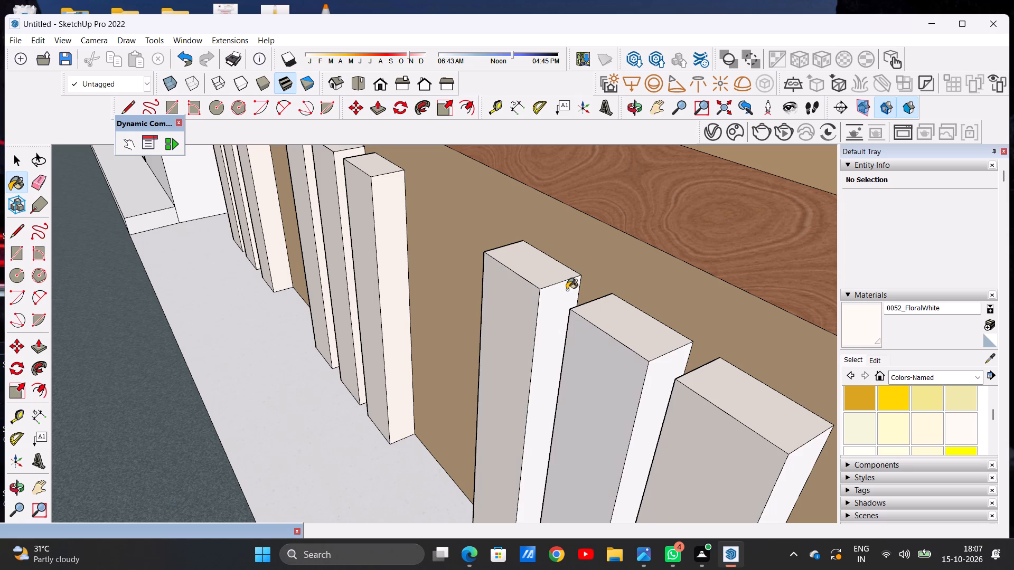
Paint the outer side faces of the three slats farthest from the house on the right boundary wall with 0052_FloralWhite.
left_click(552, 300)
left_click(656, 369)
scroll(635, 283, "down", 5)
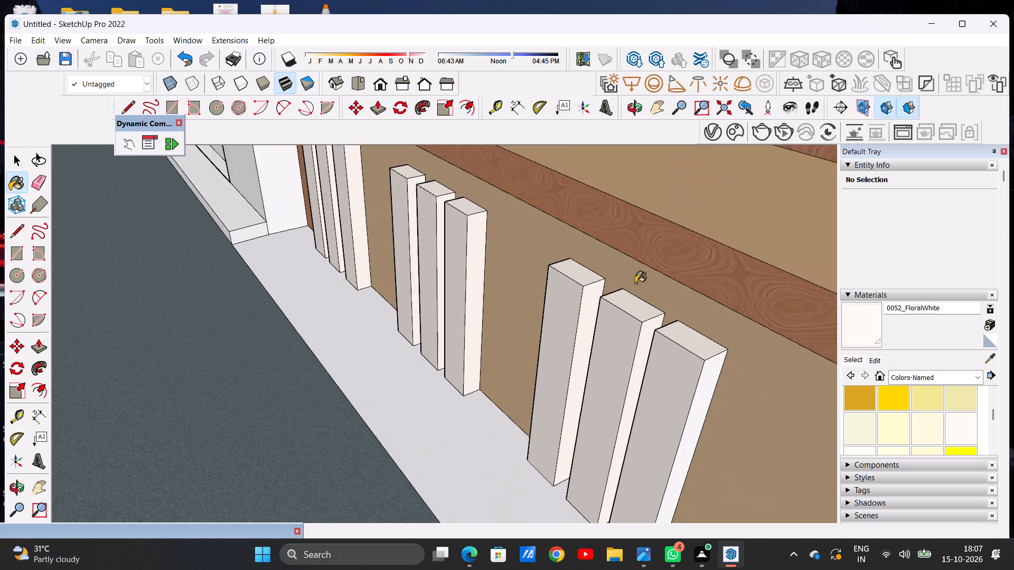
scroll(635, 283, "down", 3)
scroll(696, 356, "up", 13)
left_click(699, 356)
Paint the house-facing sides of the three slats farthest from the house on the right boundary wall with 0052_FloralWhite.
scroll(616, 313, "down", 14)
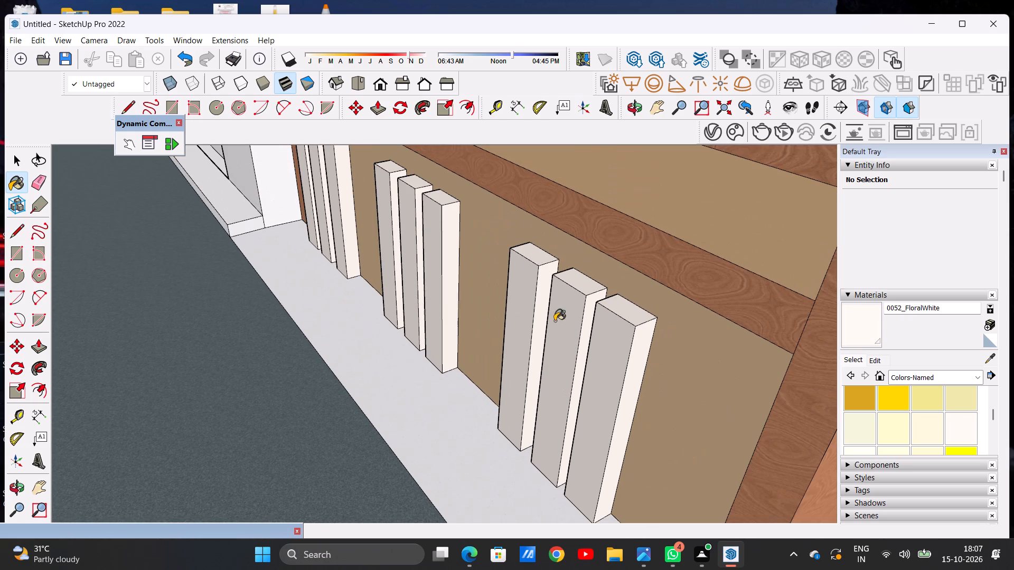
middle_click_drag(515, 302, 768, 289)
scroll(671, 261, "up", 3)
middle_click_drag(442, 262, 454, 258)
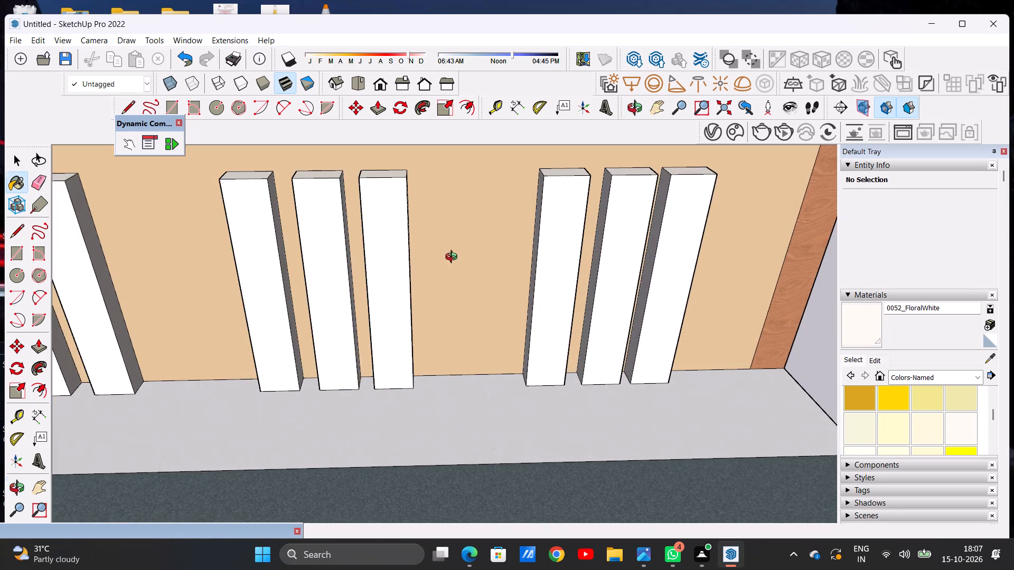
middle_click_drag(454, 258, 625, 217)
scroll(564, 174, "up", 9)
scroll(564, 174, "down", 1)
scroll(564, 174, "up", 4)
left_click(564, 174)
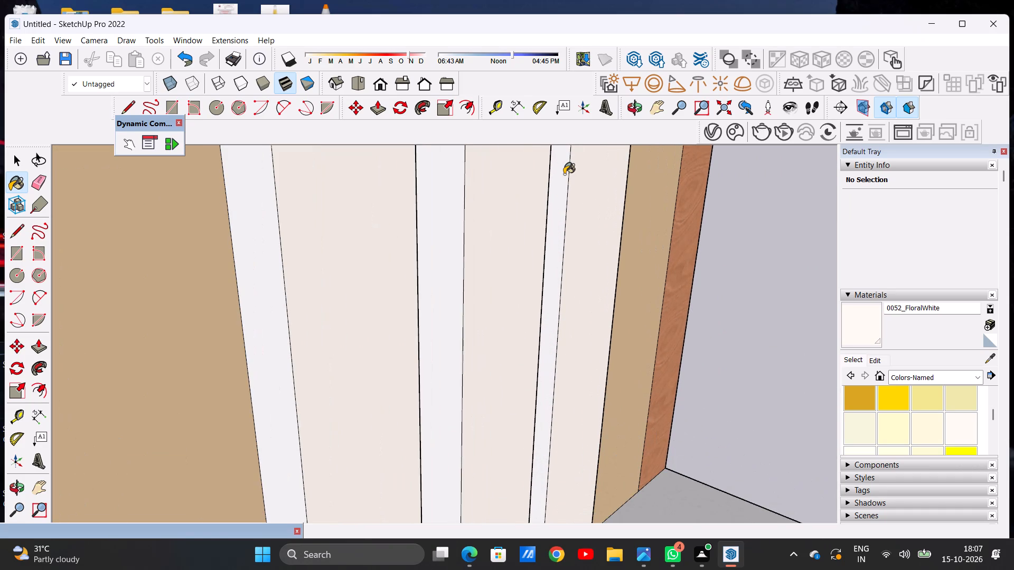
left_click(447, 268)
left_click(273, 318)
Review the painted right boundary wall within the whole front elevation, and examine the left boundary wall and its vertical slats.
scroll(328, 328, "down", 20)
scroll(328, 328, "down", 2)
middle_click_drag(520, 320, 253, 255)
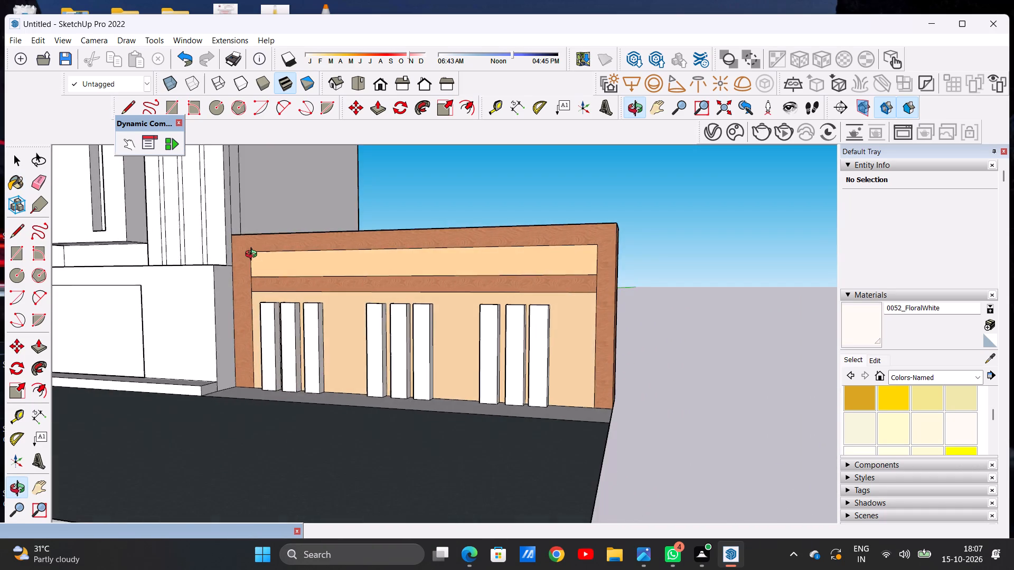
middle_click_drag(253, 255, 329, 271)
scroll(544, 322, "down", 16)
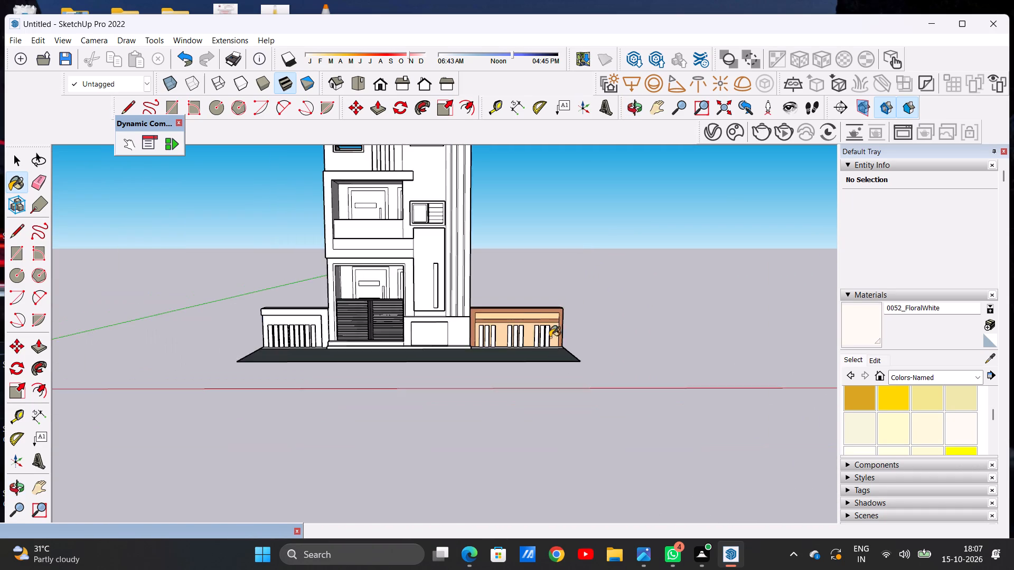
scroll(495, 340, "up", 8)
scroll(557, 318, "down", 6)
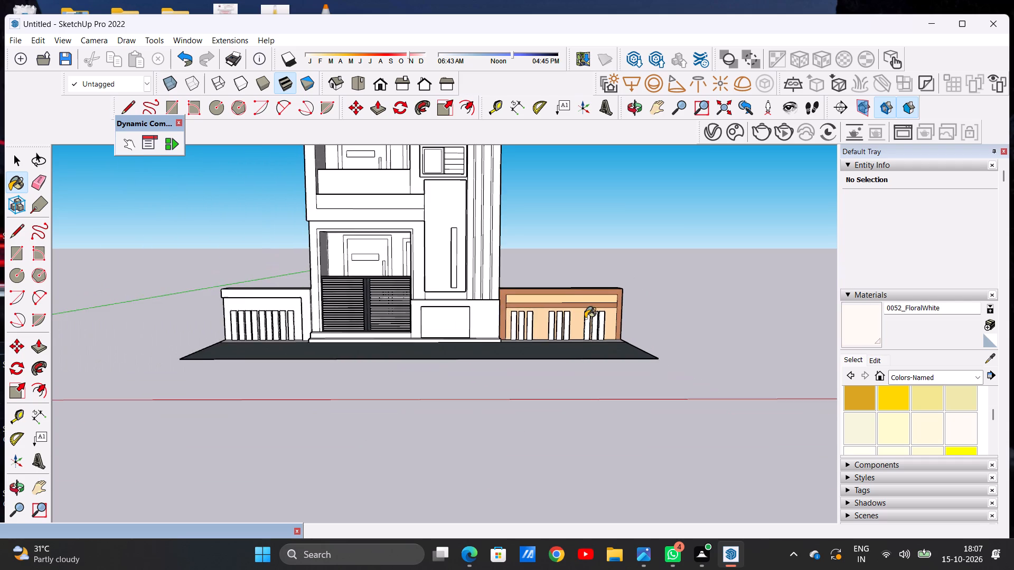
scroll(585, 318, "down", 3)
scroll(380, 334, "up", 6)
scroll(196, 311, "up", 8)
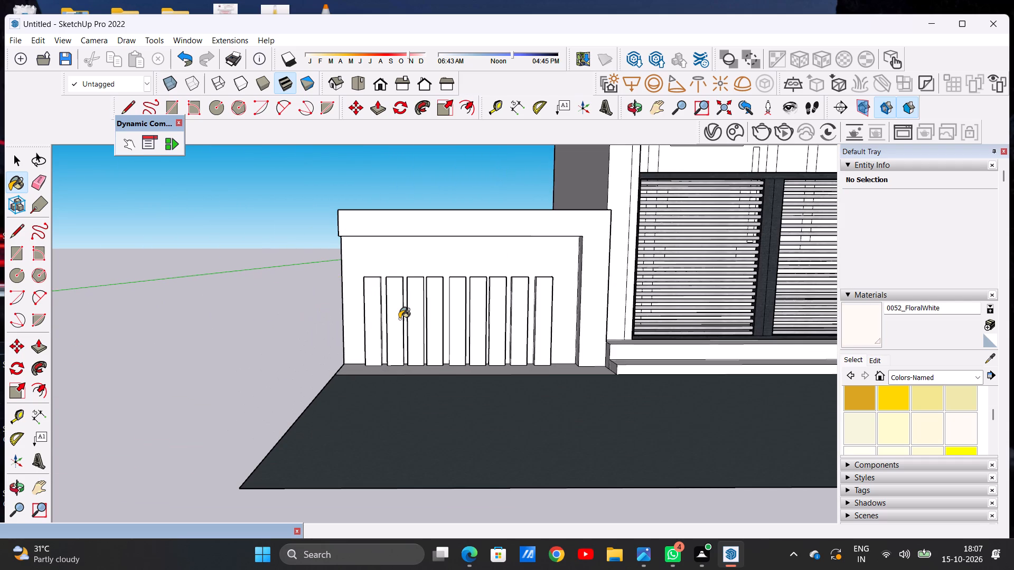
scroll(373, 320, "up", 6)
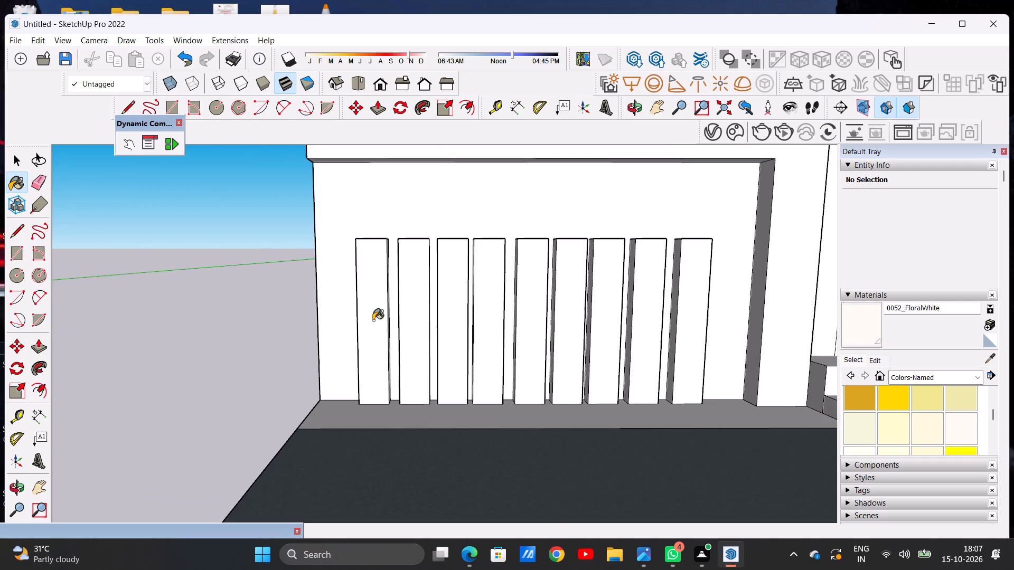
Paint the fronts, tops and outer side faces of the two slats farthest from the house on the left boundary wall with 0052_FloralWhite.
scroll(373, 317, "up", 7)
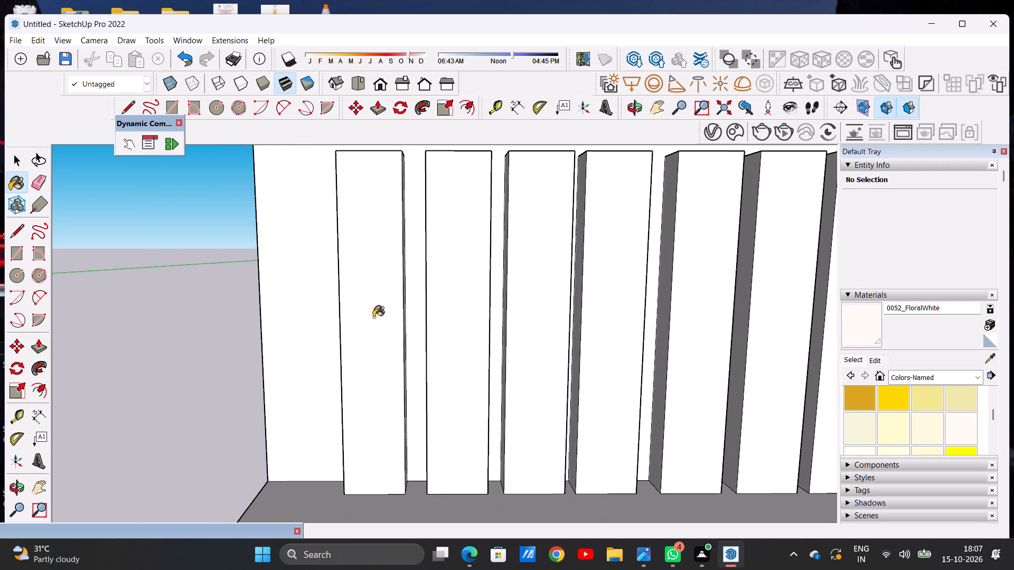
scroll(373, 317, "up", 5)
left_click(374, 317)
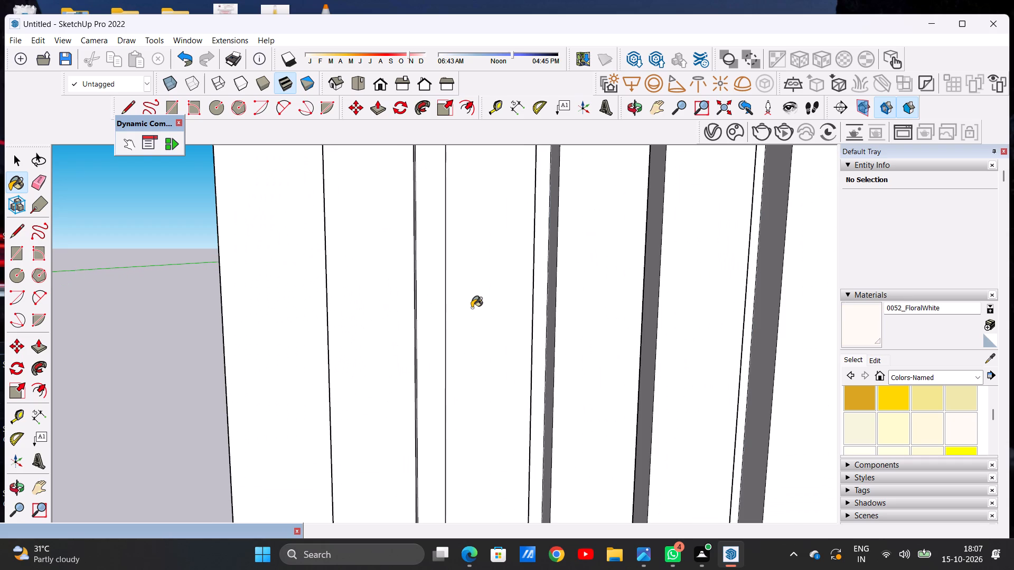
left_click(472, 308)
scroll(435, 274, "down", 9)
middle_click_drag(442, 311, 527, 365)
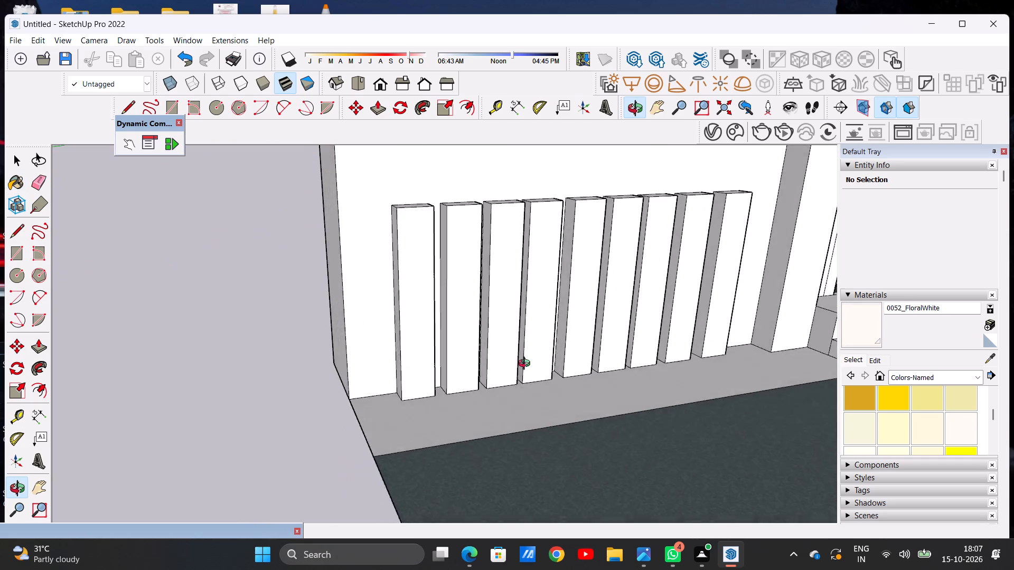
middle_click_drag(527, 365, 560, 400)
scroll(415, 222, "up", 7)
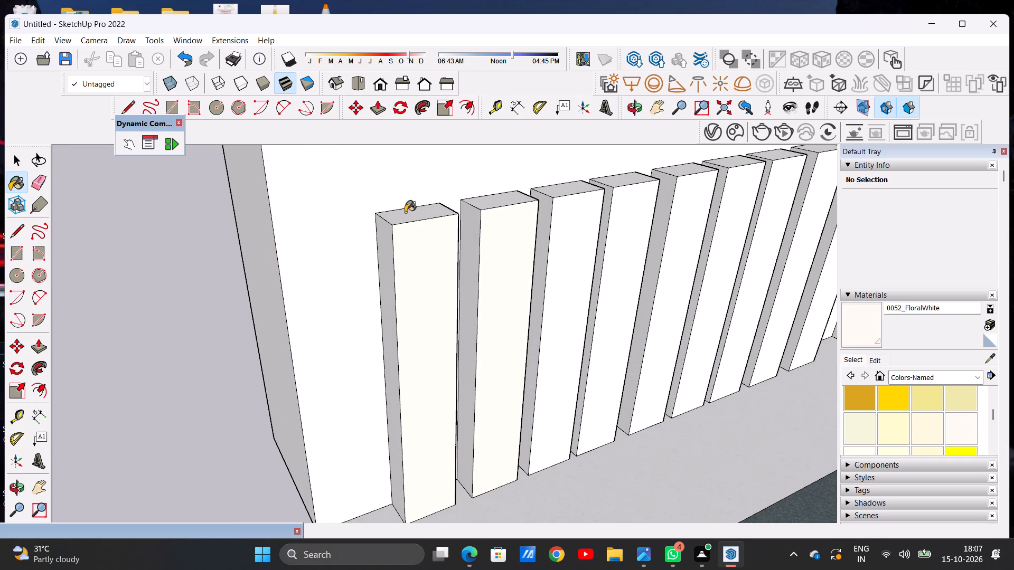
left_click(407, 218)
left_click(388, 252)
left_click(495, 204)
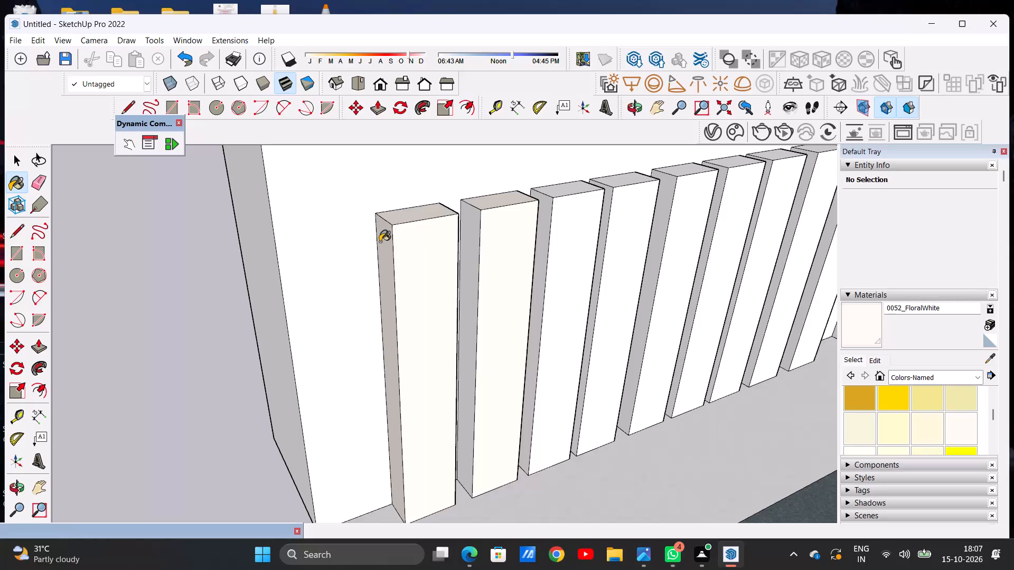
left_click(380, 242)
left_click(475, 215)
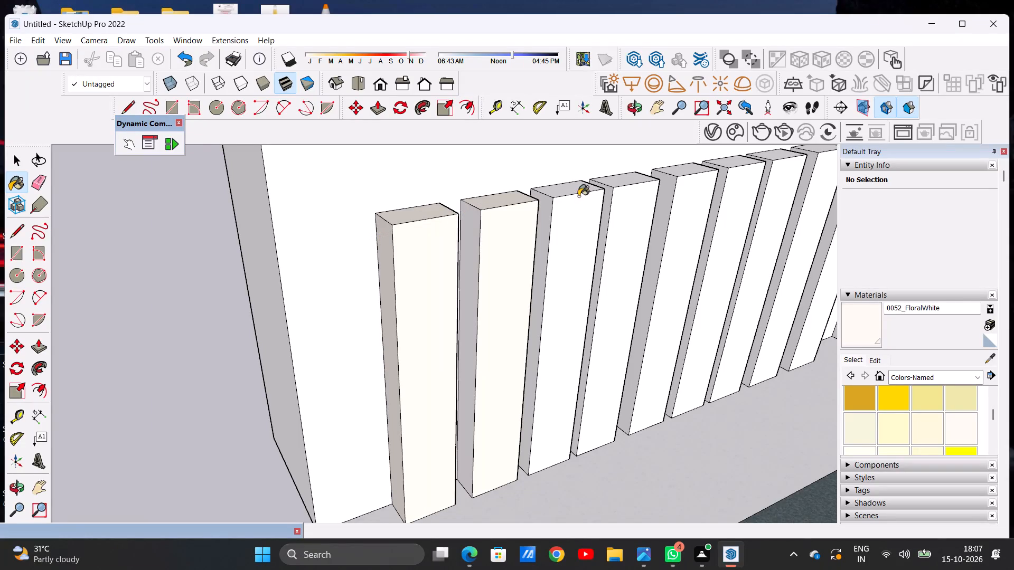
Paint the tops, fronts and outer side faces of the left boundary wall's third and fourth slats from the outer end with 0052_FloralWhite.
left_click(567, 193)
left_click(567, 216)
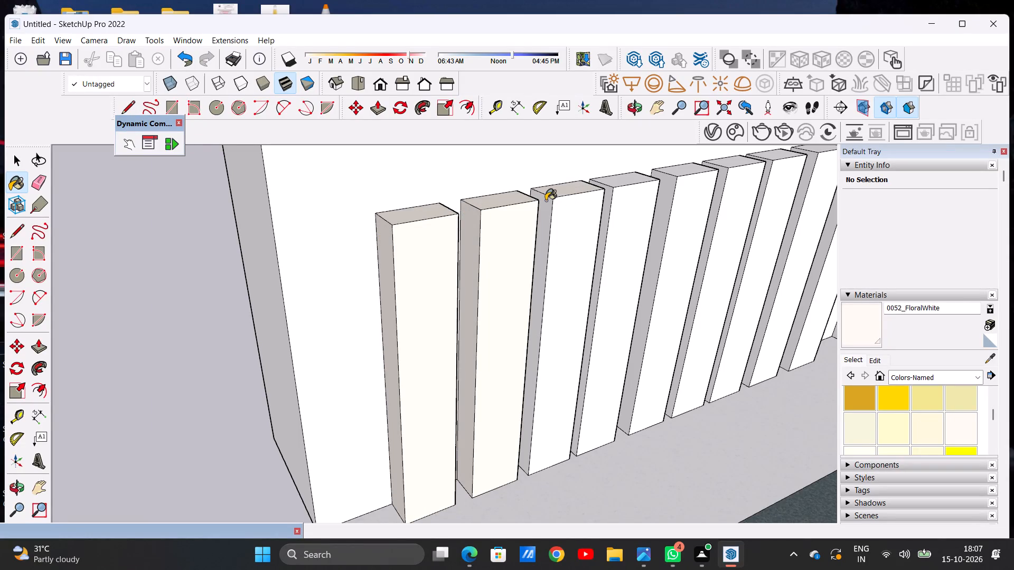
left_click(547, 201)
scroll(467, 235, "down", 6)
scroll(554, 210, "up", 11)
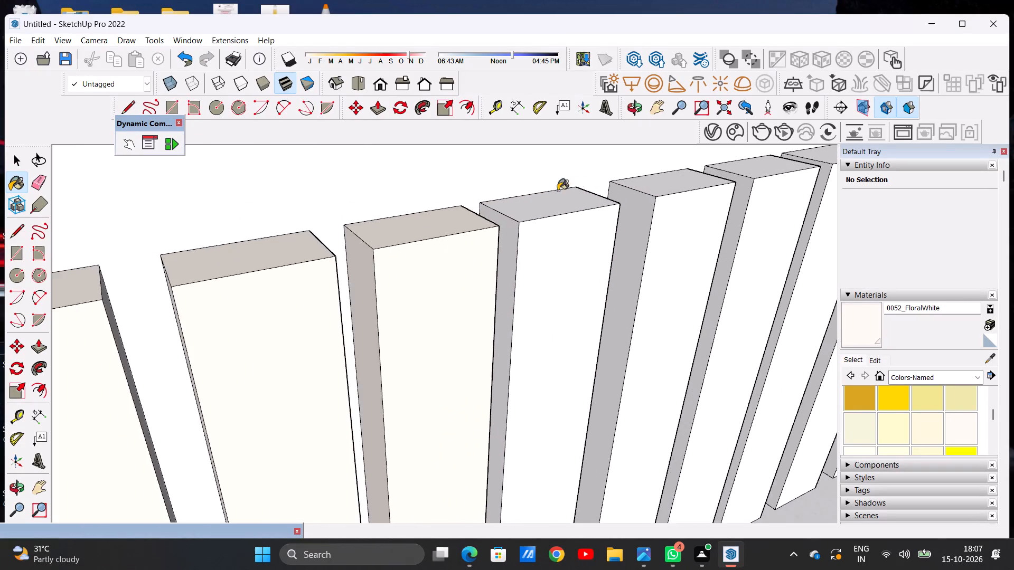
scroll(558, 191, "up", 7)
left_click(529, 204)
left_click(540, 253)
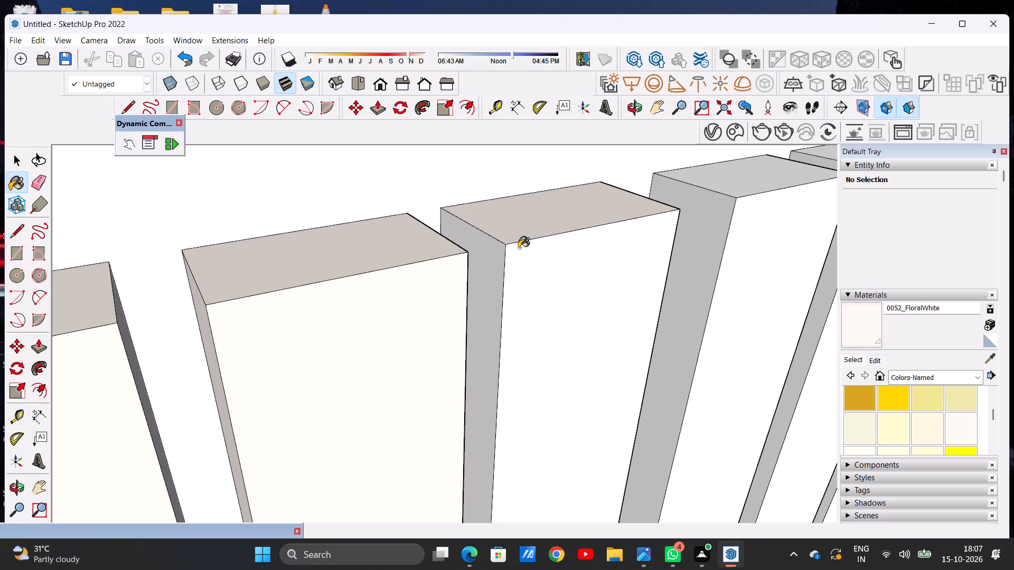
left_click(497, 248)
Paint the tops, fronts and outer side faces of the left boundary wall's fifth and sixth slats from the outer end with 0052_FloralWhite.
scroll(500, 248, "down", 13)
scroll(595, 224, "up", 5)
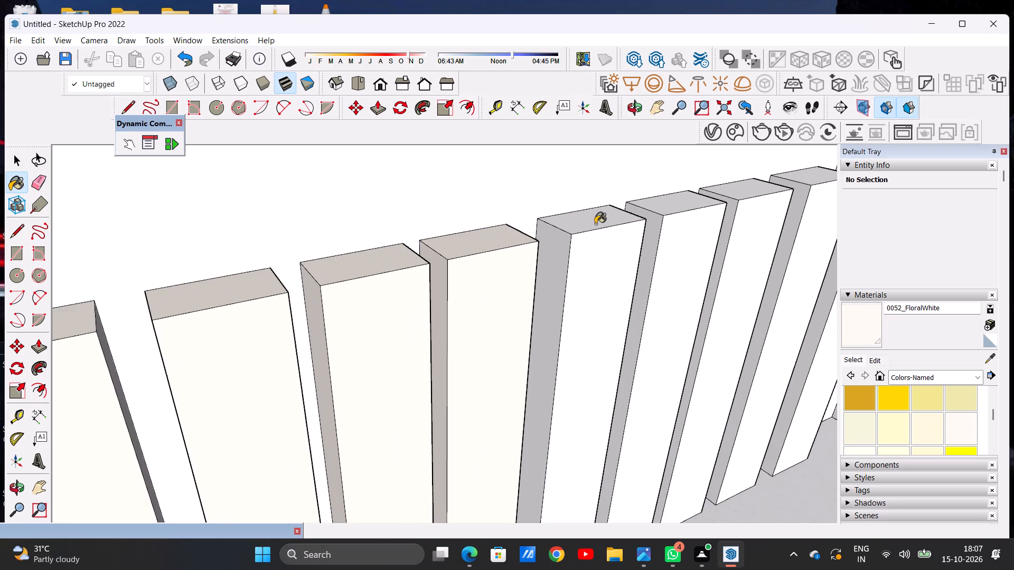
scroll(594, 224, "up", 6)
left_click(547, 222)
left_click(568, 263)
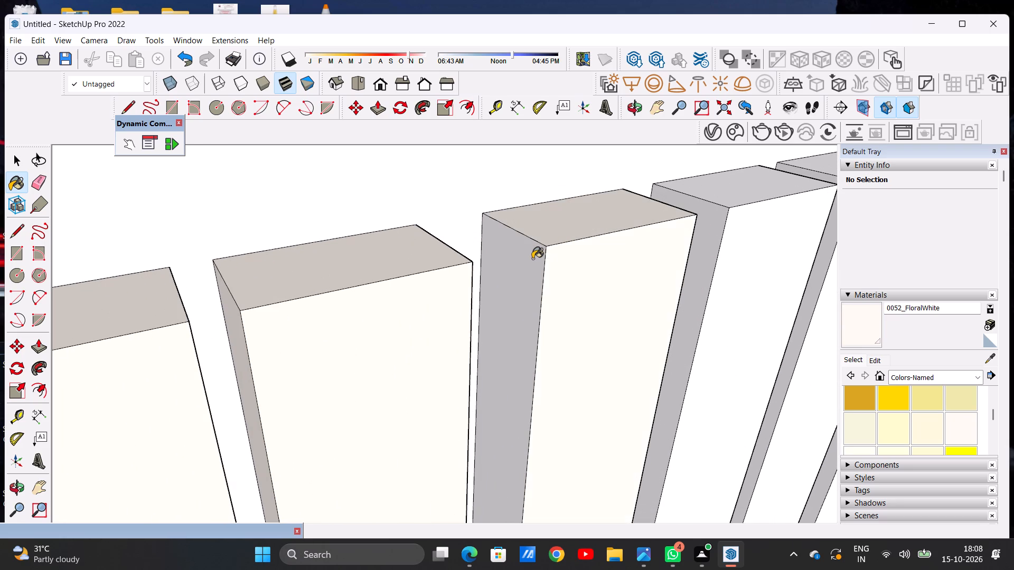
left_click(532, 259)
scroll(512, 268, "down", 12)
scroll(583, 235, "up", 2)
scroll(583, 235, "down", 1)
scroll(583, 235, "up", 9)
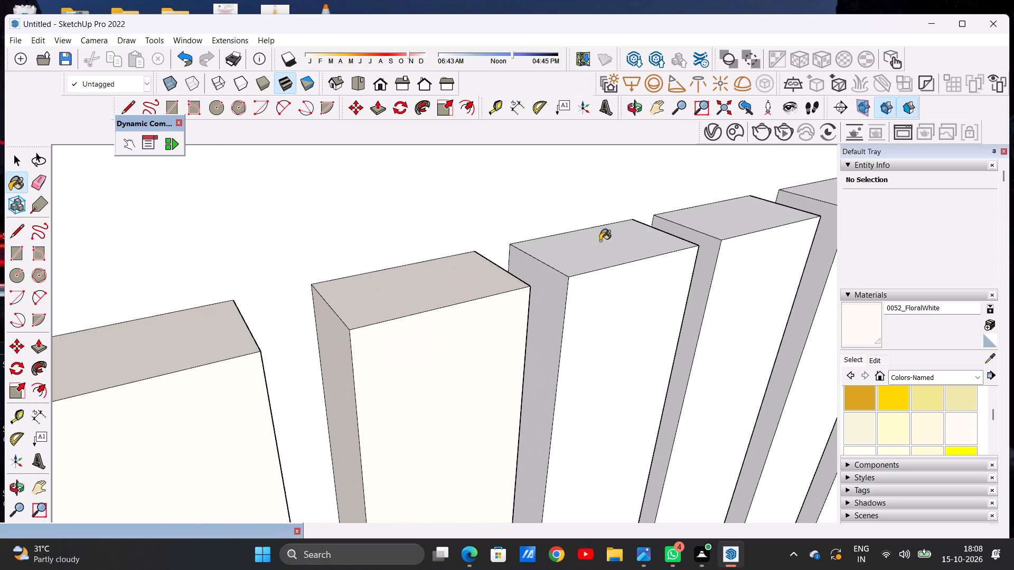
left_click(570, 246)
left_click(597, 296)
left_click(556, 287)
Paint the fronts, tops and outer side faces of the left boundary wall's seventh and eighth slats from the outer end with 0052_FloralWhite.
scroll(508, 282, "down", 6)
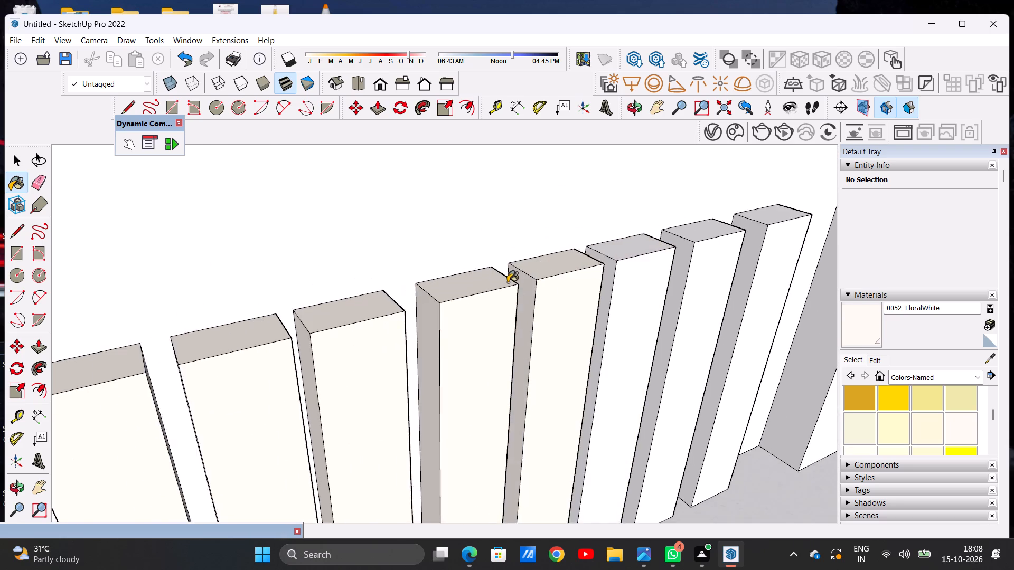
scroll(508, 282, "down", 6)
scroll(593, 274, "up", 12)
left_click(588, 282)
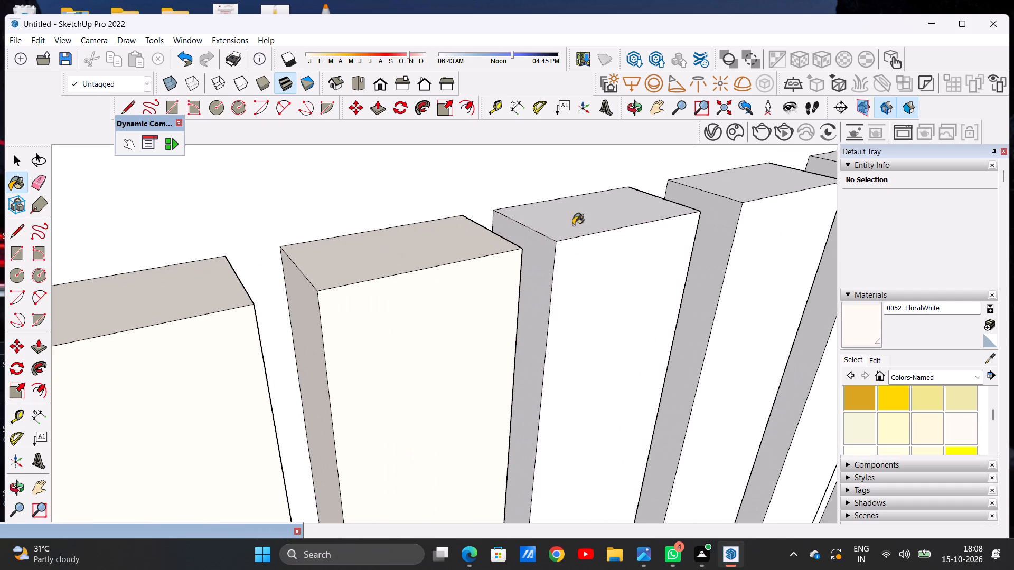
left_click(573, 225)
left_click(547, 251)
scroll(524, 271, "down", 15)
scroll(584, 254, "up", 4)
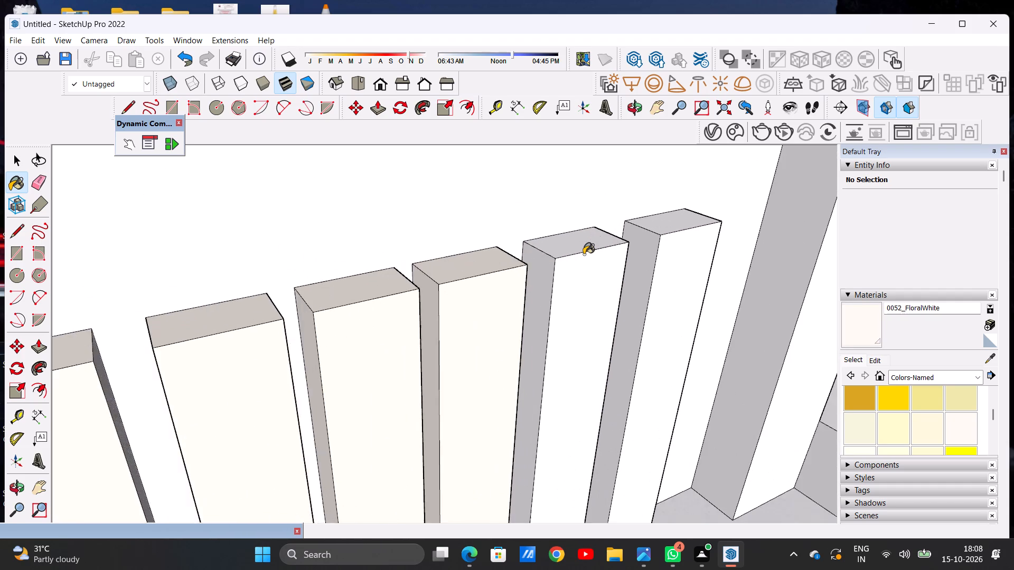
scroll(584, 254, "up", 12)
left_click(521, 239)
left_click(559, 281)
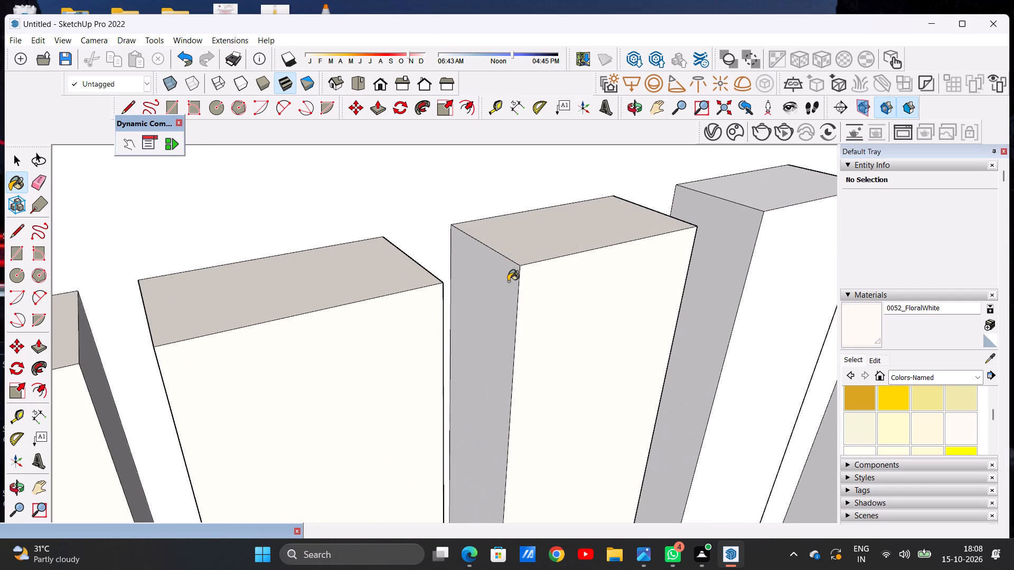
left_click(508, 281)
Paint the top, front and outer side face of the slat nearest the house on the left boundary wall with 0052_FloralWhite.
scroll(511, 278, "down", 19)
scroll(597, 255, "up", 13)
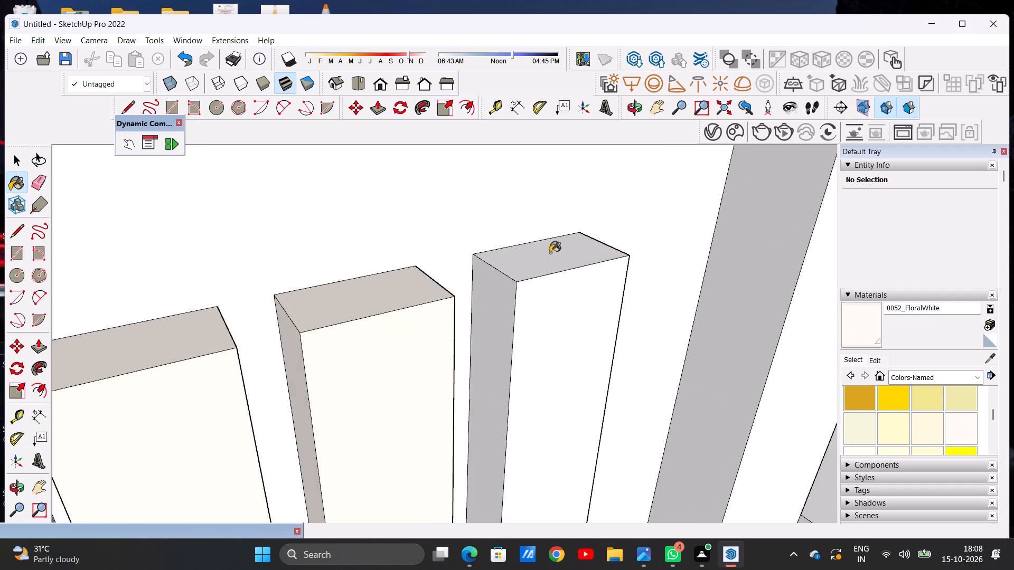
scroll(550, 253, "up", 6)
left_click(520, 256)
left_click(527, 329)
left_click(484, 320)
Paint the house-facing sides of the two slats nearest the house on the left boundary wall with 0052_FloralWhite.
scroll(525, 256, "down", 9)
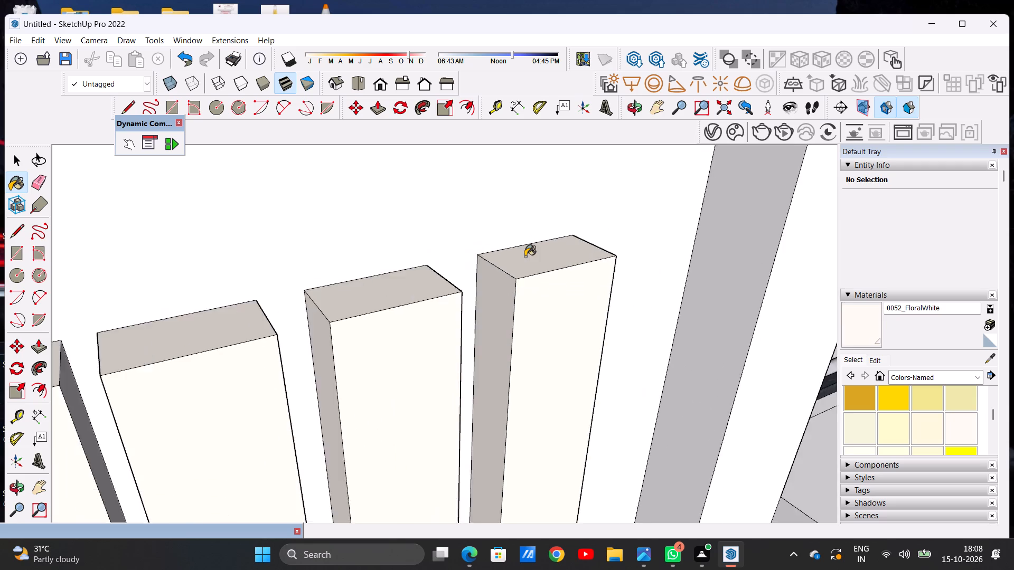
scroll(525, 256, "down", 6)
scroll(526, 250, "up", 1)
scroll(526, 250, "down", 5)
middle_click_drag(560, 290, 220, 235)
scroll(359, 215, "up", 4)
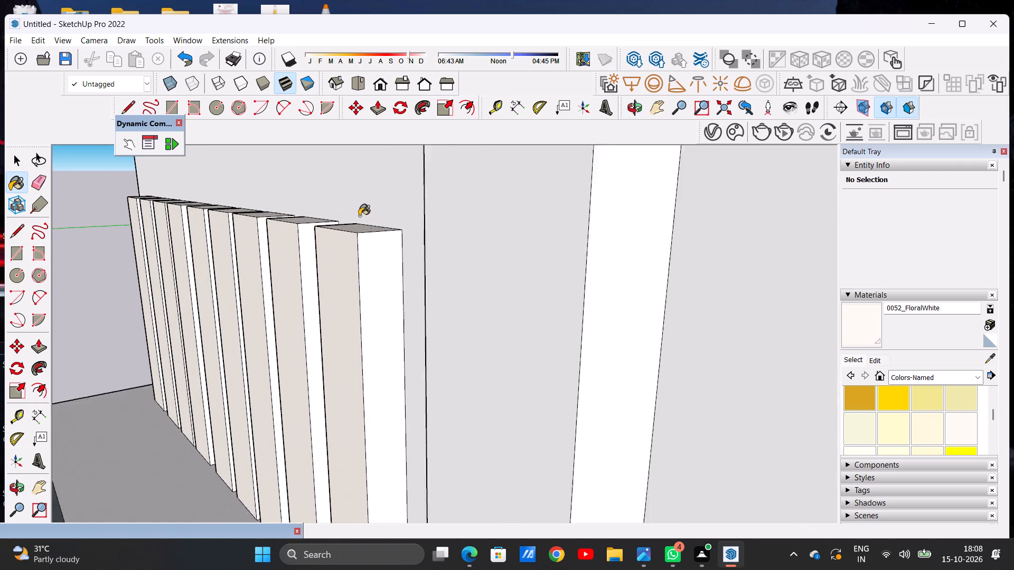
scroll(359, 216, "up", 10)
left_click(358, 260)
left_click(243, 237)
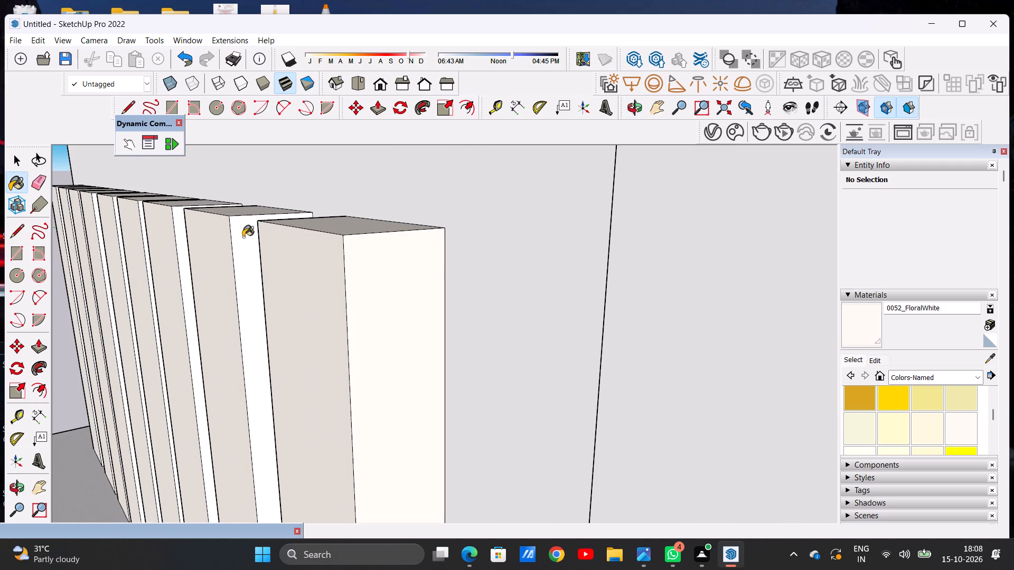
Paint the house-facing sides of the left boundary wall's seventh, sixth, fifth and fourth slats from the outer end with 0052_FloralWhite.
scroll(436, 271, "down", 14)
scroll(326, 246, "up", 10)
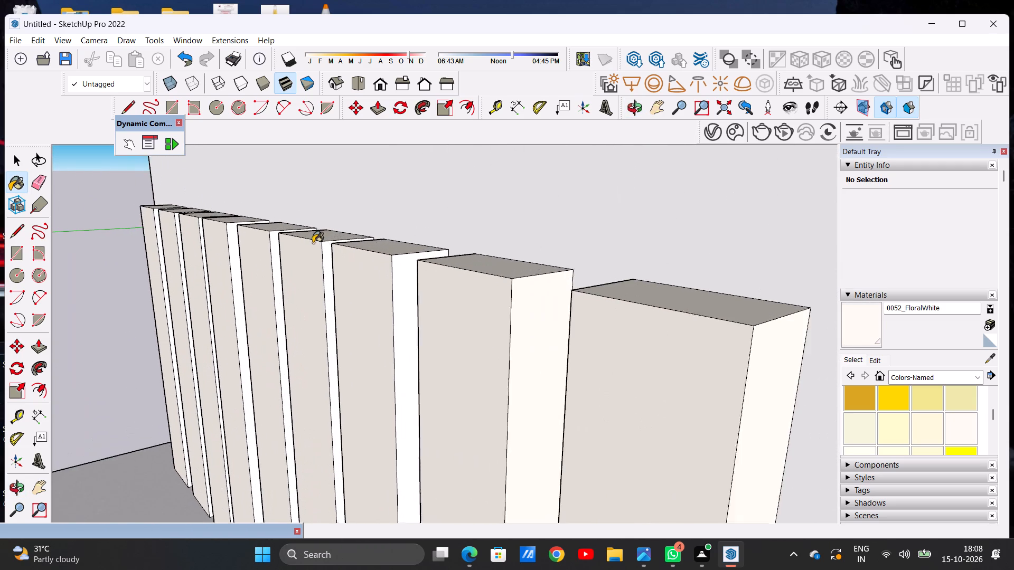
scroll(313, 243, "up", 2)
left_click(441, 278)
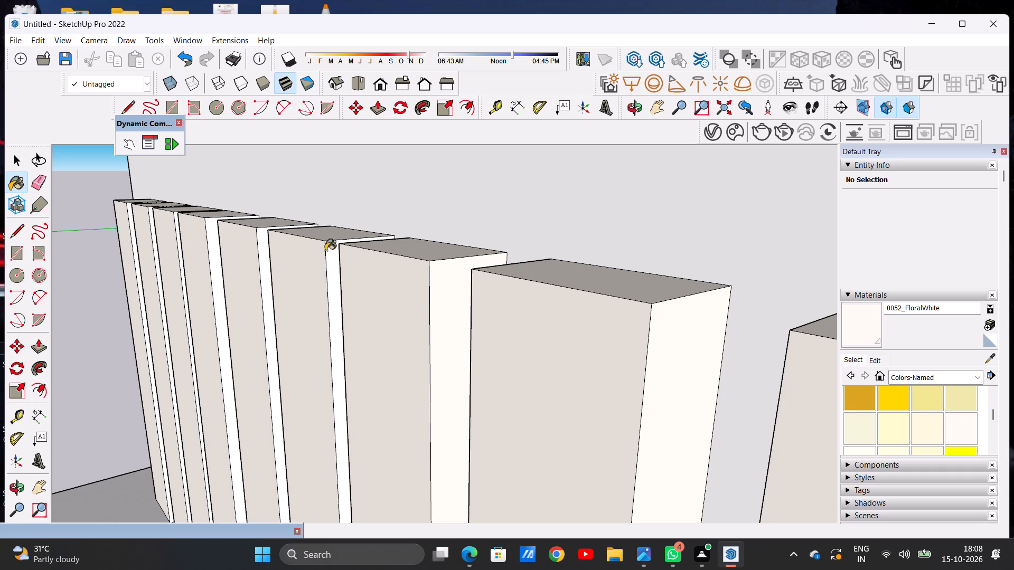
left_click(332, 246)
scroll(358, 263, "down", 6)
scroll(276, 239, "up", 6)
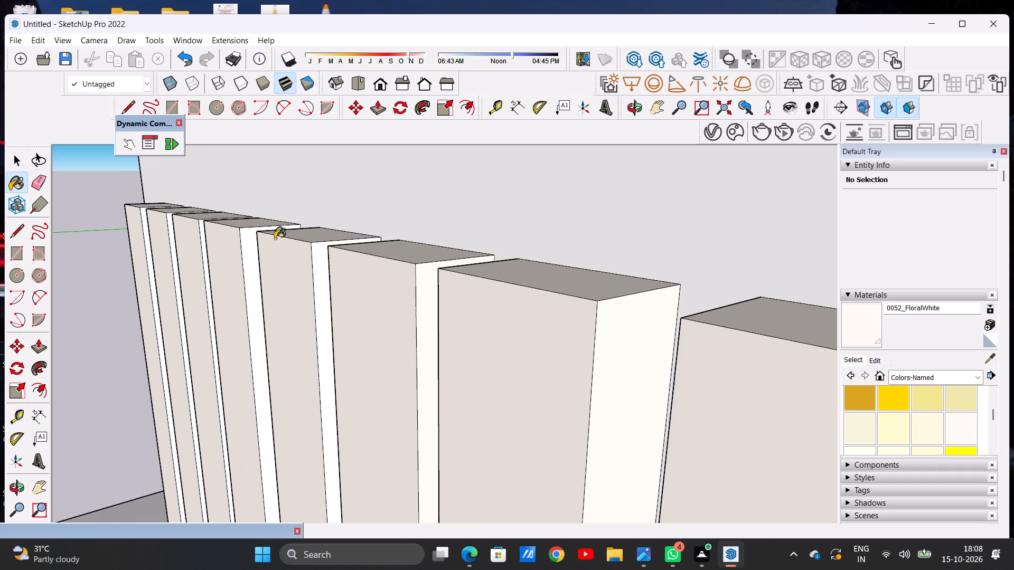
scroll(316, 239, "up", 6)
left_click(312, 259)
scroll(438, 256, "down", 6)
scroll(306, 233, "up", 6)
left_click(249, 242)
Paint the house-facing sides of the three slats farthest from the house on the left boundary wall with 0052_FloralWhite.
scroll(412, 276, "down", 17)
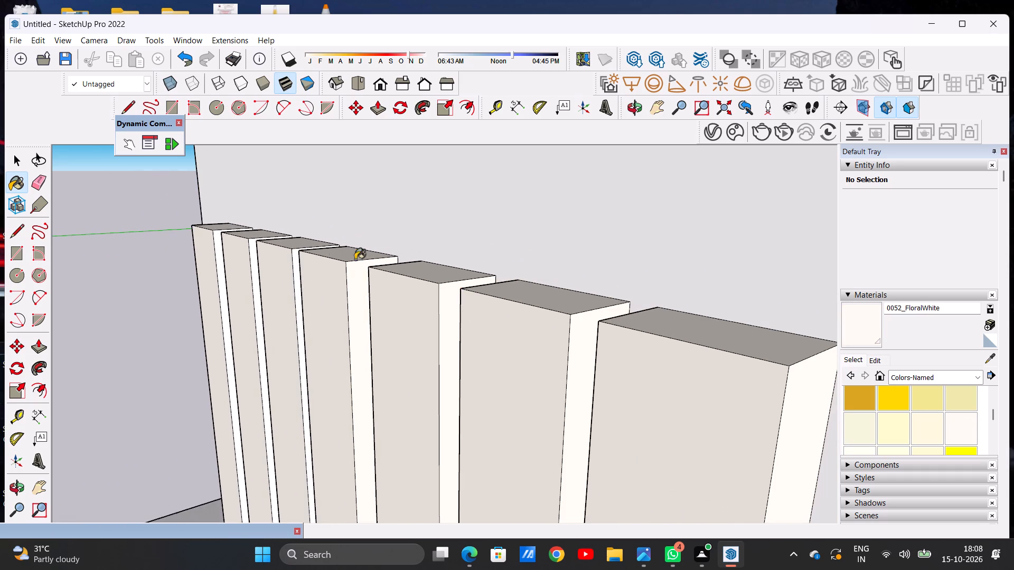
scroll(251, 237, "up", 7)
scroll(455, 297, "down", 1)
scroll(455, 297, "up", 6)
left_click(442, 294)
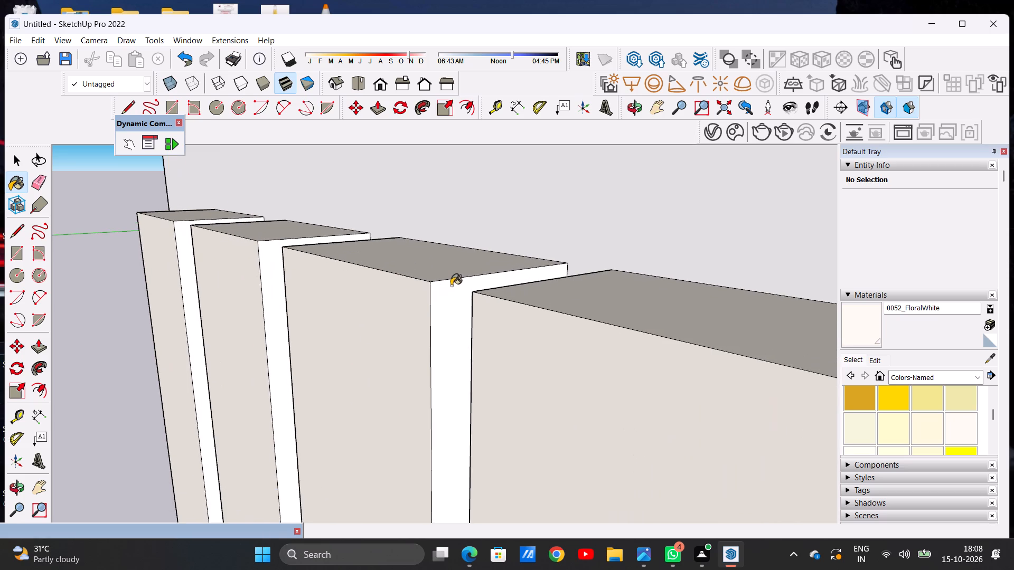
scroll(452, 285, "down", 7)
scroll(320, 243, "up", 11)
left_click(355, 311)
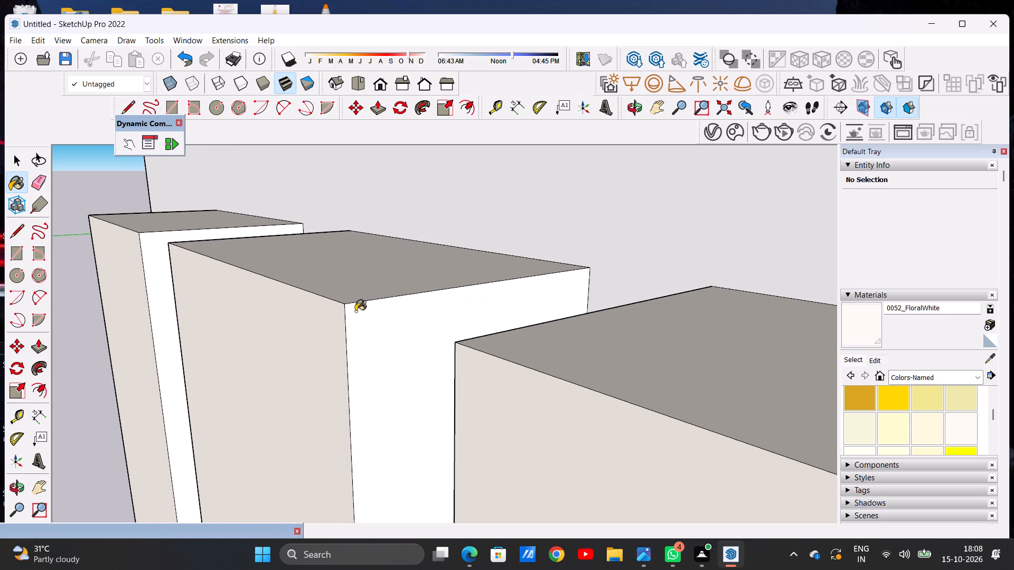
scroll(470, 310, "down", 13)
scroll(343, 280, "up", 13)
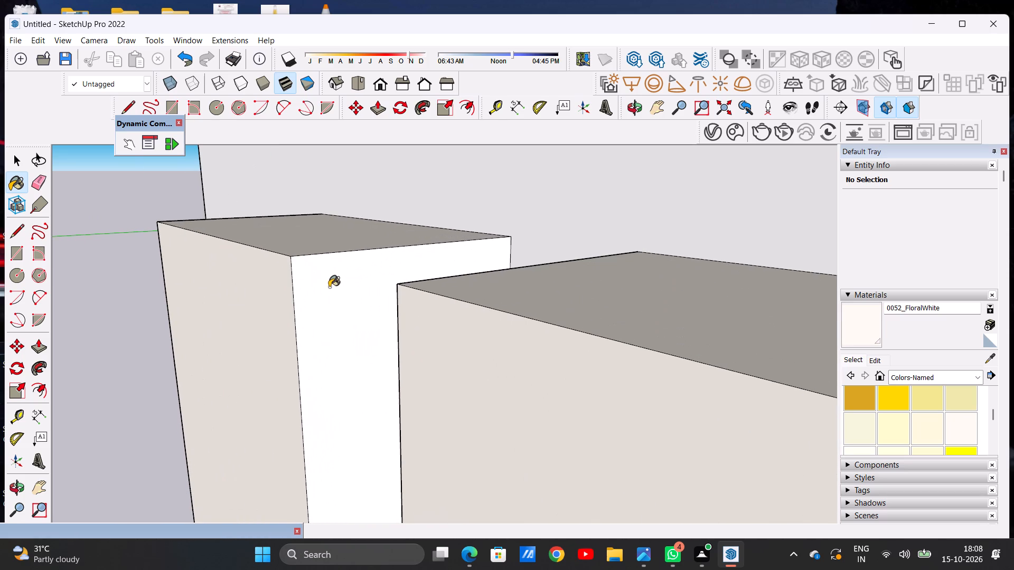
left_click(329, 287)
Review the left boundary wall and its painted slats within the whole front elevation, comparing it with the finished right boundary wall.
scroll(321, 277, "down", 20)
scroll(321, 277, "down", 11)
middle_click_drag(347, 324, 536, 328)
scroll(365, 311, "down", 7)
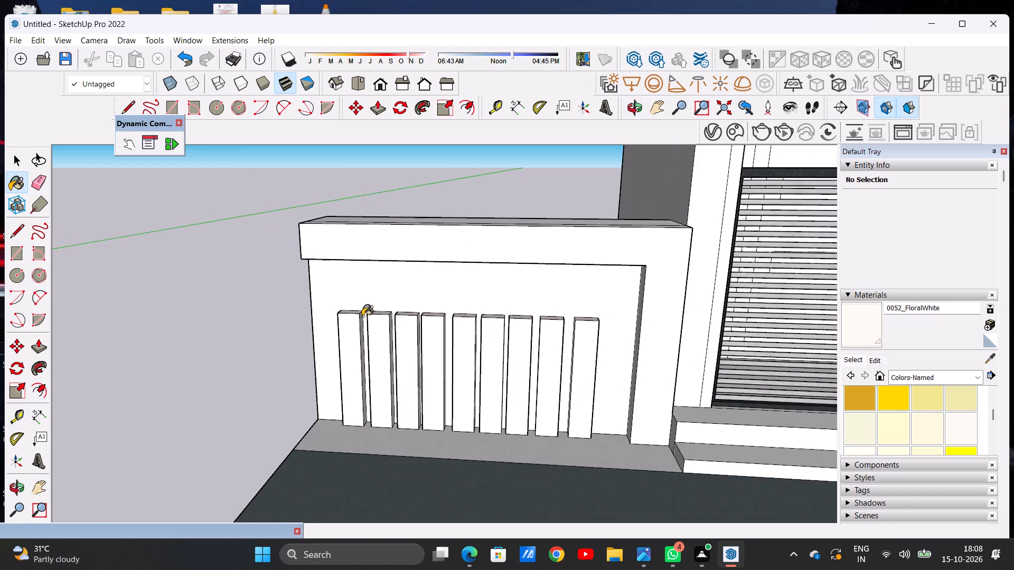
scroll(362, 316, "down", 20)
scroll(362, 316, "down", 3)
middle_click_drag(508, 348, 540, 299)
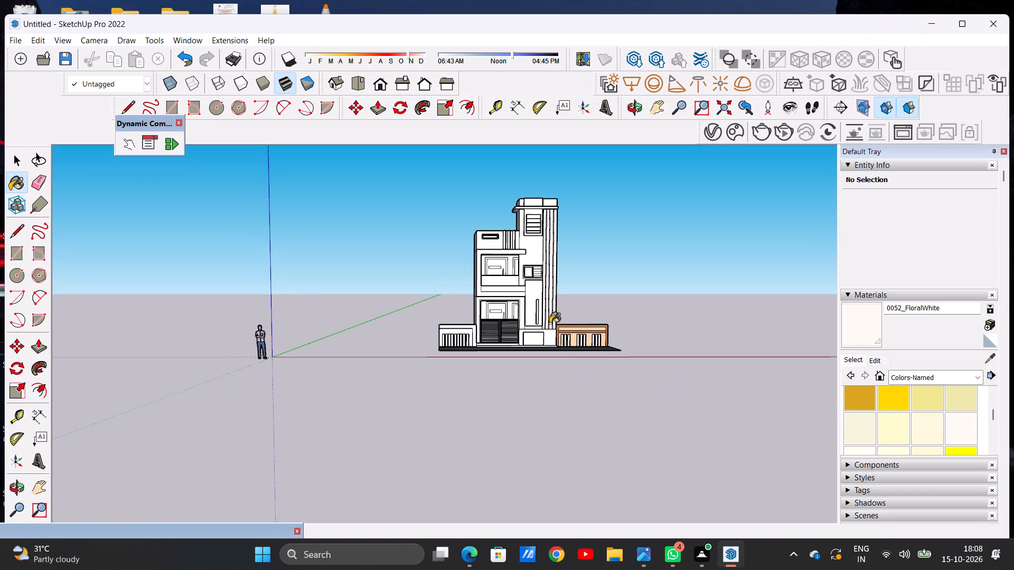
scroll(550, 329, "up", 15)
scroll(530, 347, "down", 7)
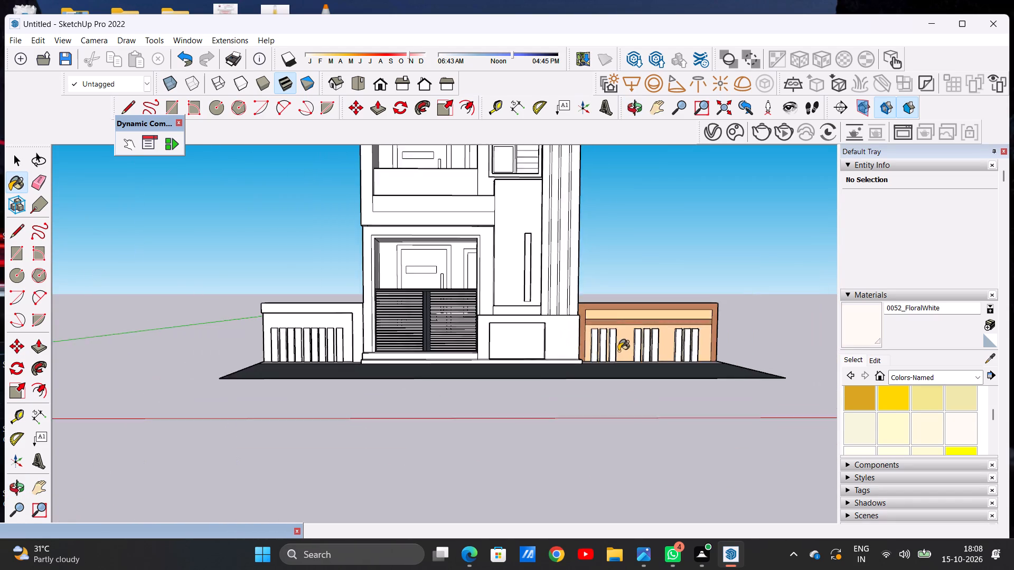
scroll(618, 351, "down", 3)
scroll(370, 326, "up", 6)
scroll(443, 335, "up", 1)
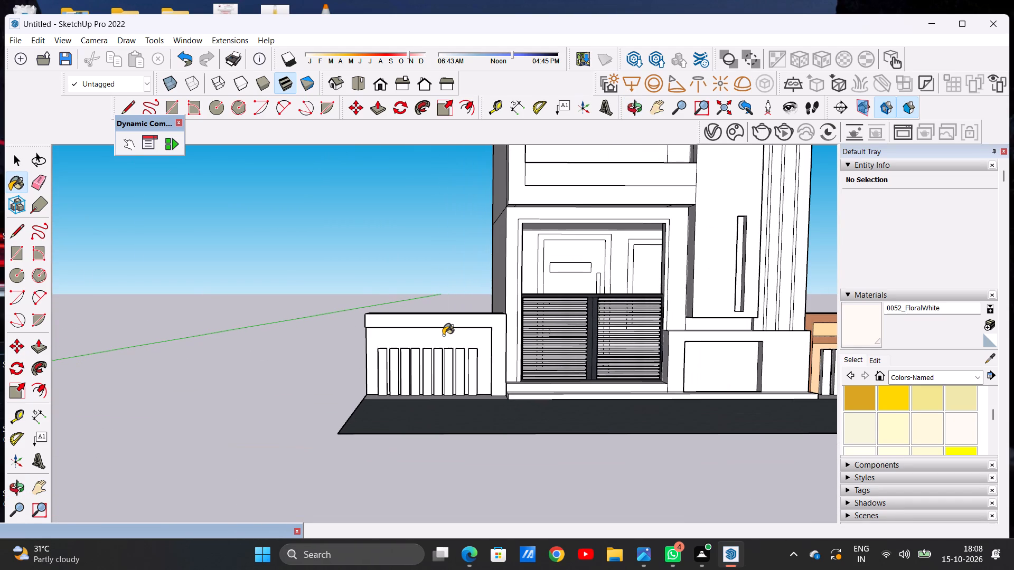
Paint the front panel behind the left boundary wall's slats with 0035_Tan from the Colors-Named collection.
key("space")
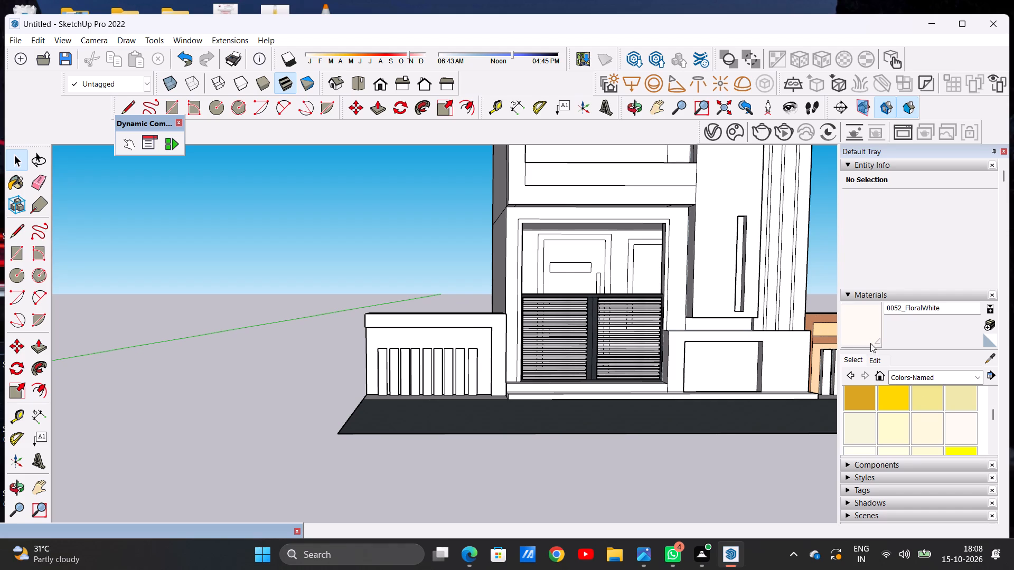
scroll(934, 407, "down", 5)
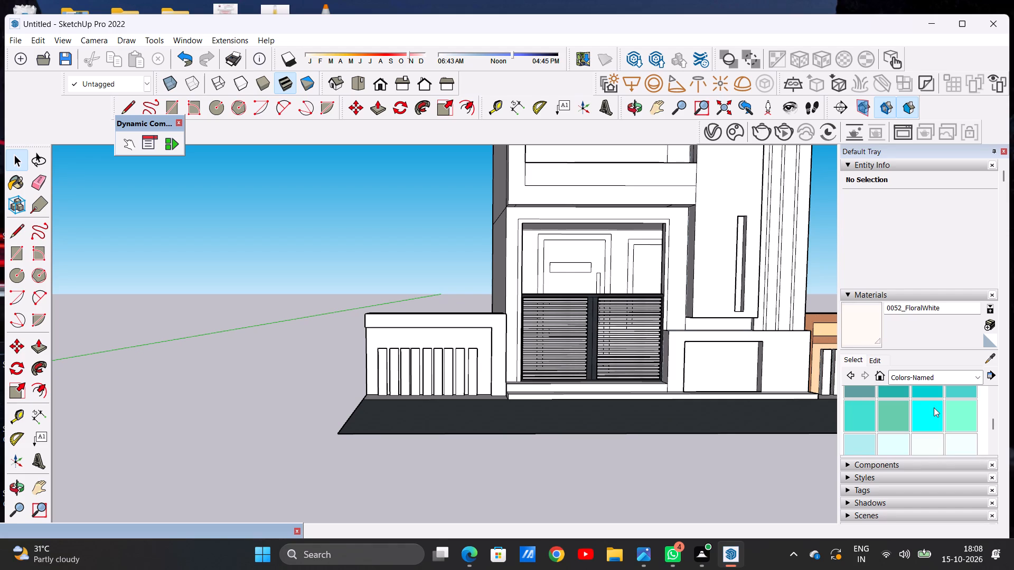
scroll(934, 407, "down", 2)
left_click(943, 379)
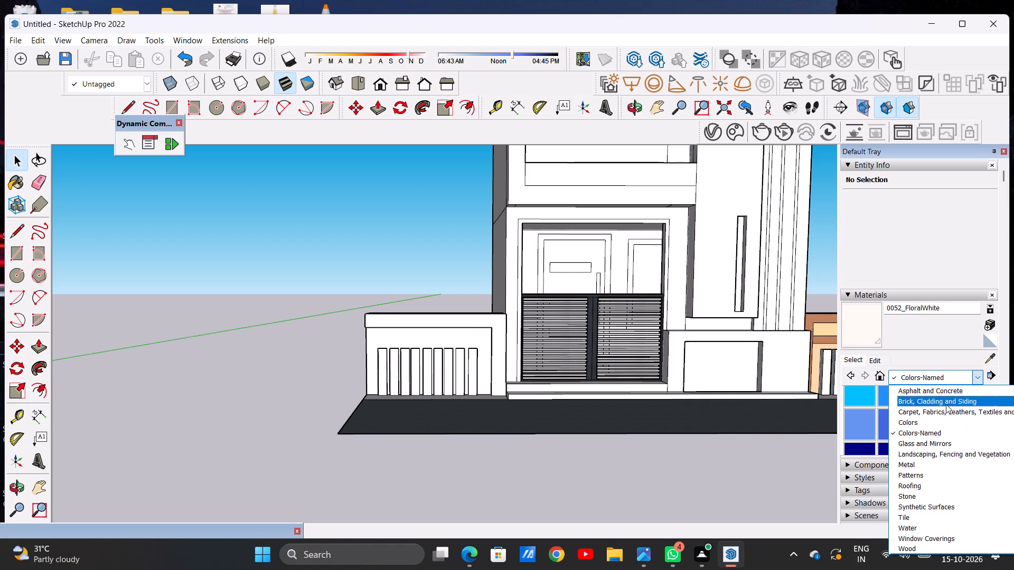
left_click(947, 432)
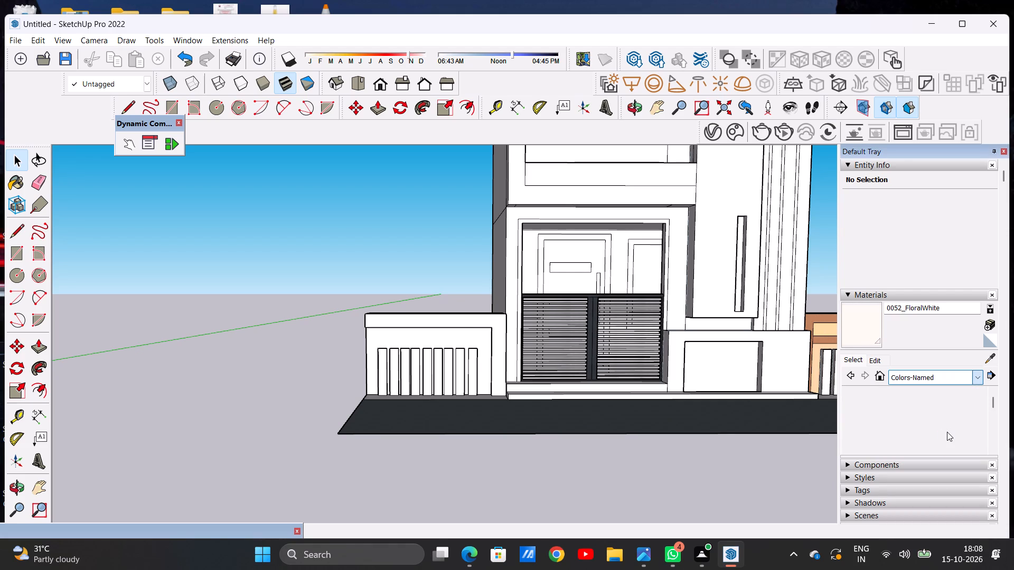
scroll(947, 432, "down", 3)
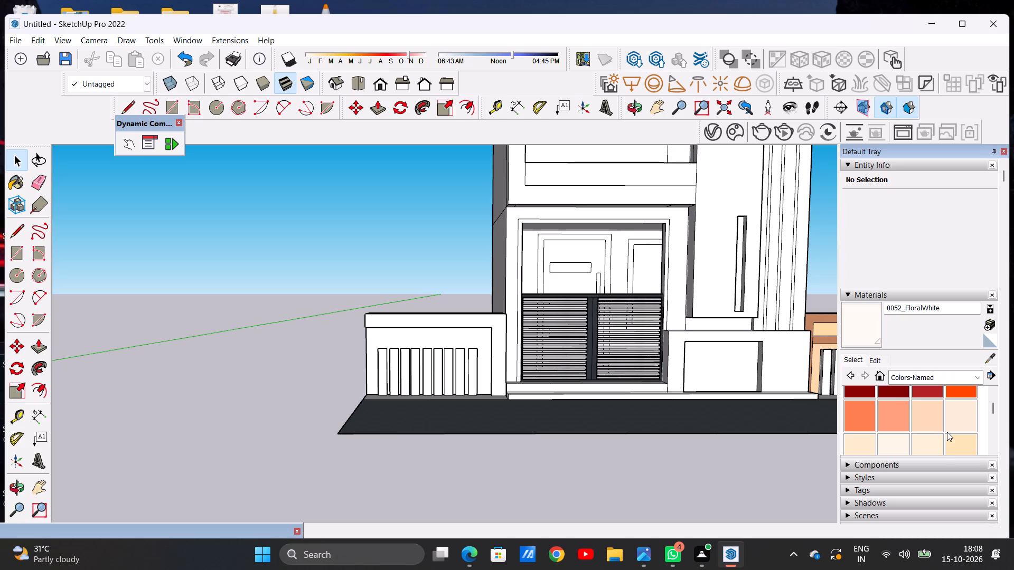
scroll(947, 432, "down", 1)
left_click(922, 427)
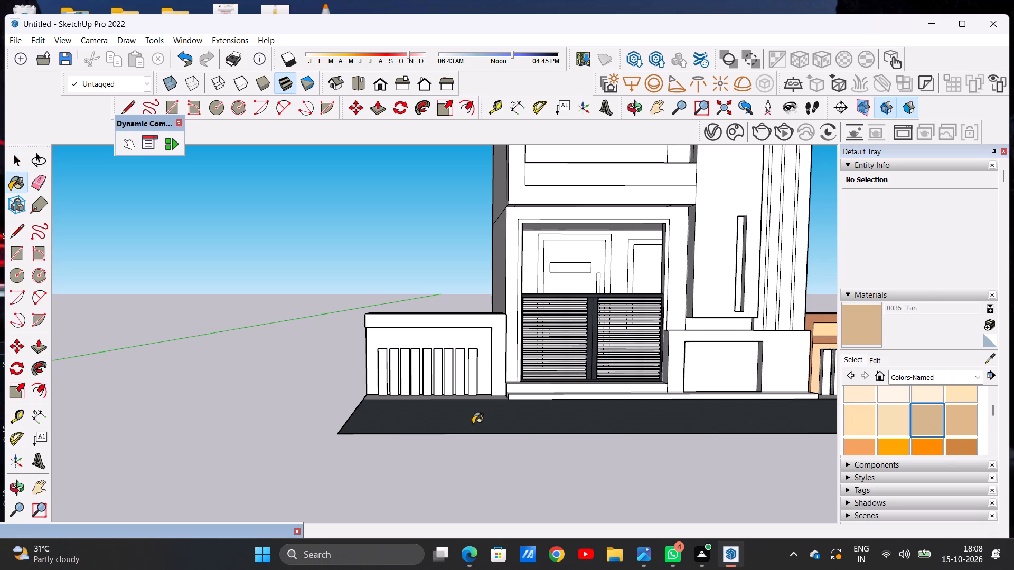
scroll(474, 357, "up", 6)
left_click(480, 324)
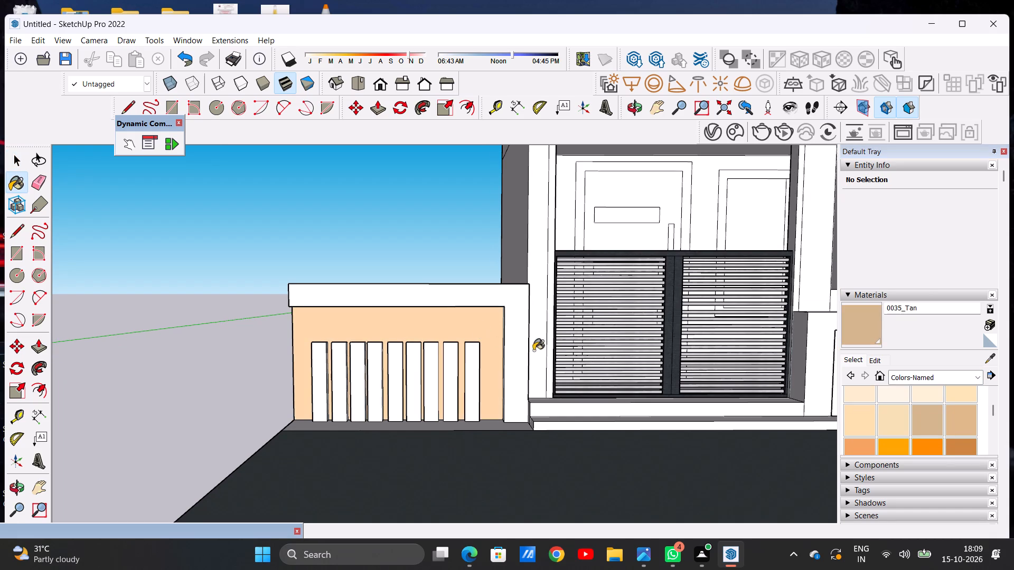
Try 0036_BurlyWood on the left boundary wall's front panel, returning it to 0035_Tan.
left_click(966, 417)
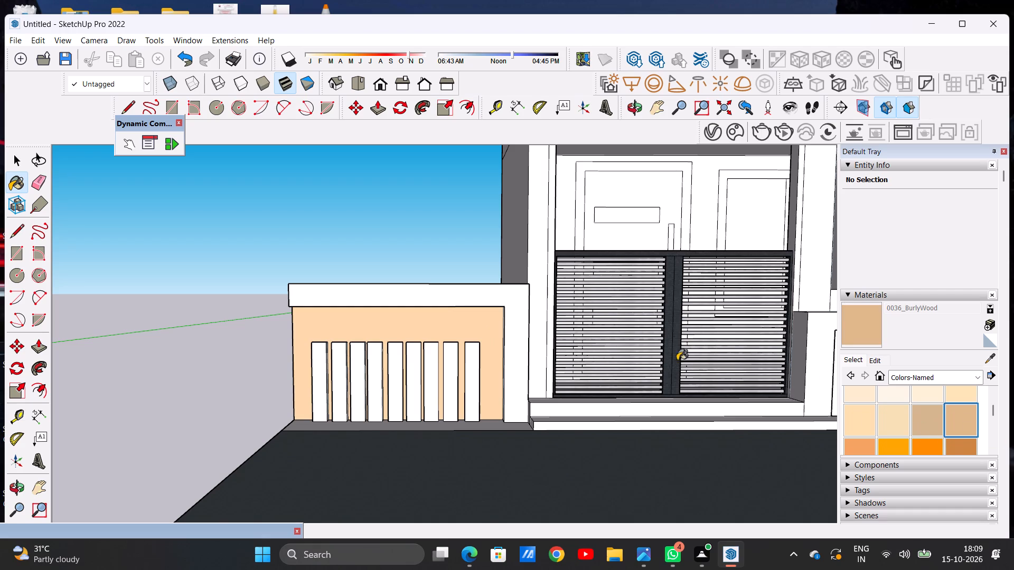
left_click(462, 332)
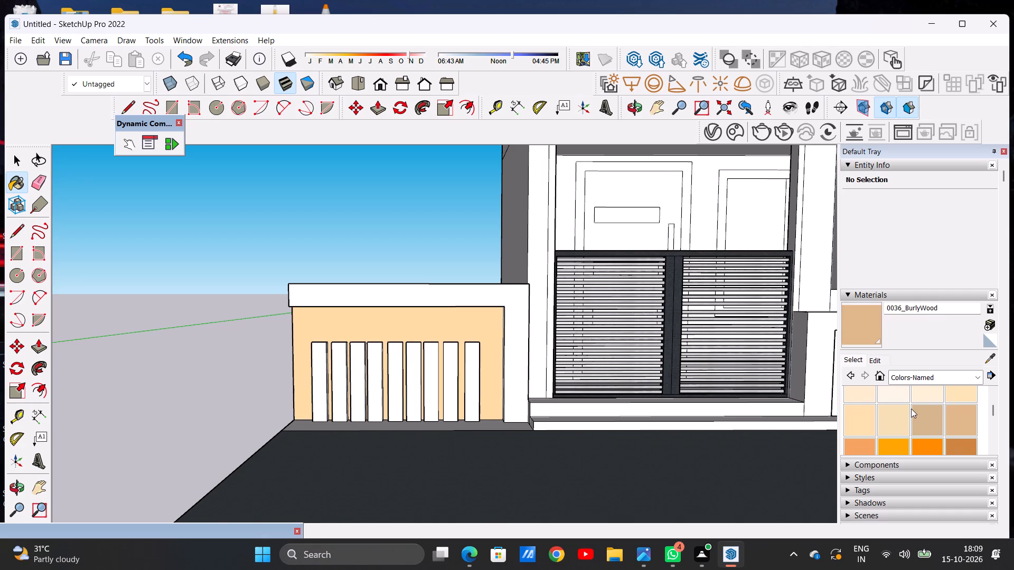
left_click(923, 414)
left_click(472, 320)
Examine the left boundary wall's tan panel up close and against the right boundary wall across the full elevation.
scroll(512, 408, "down", 11)
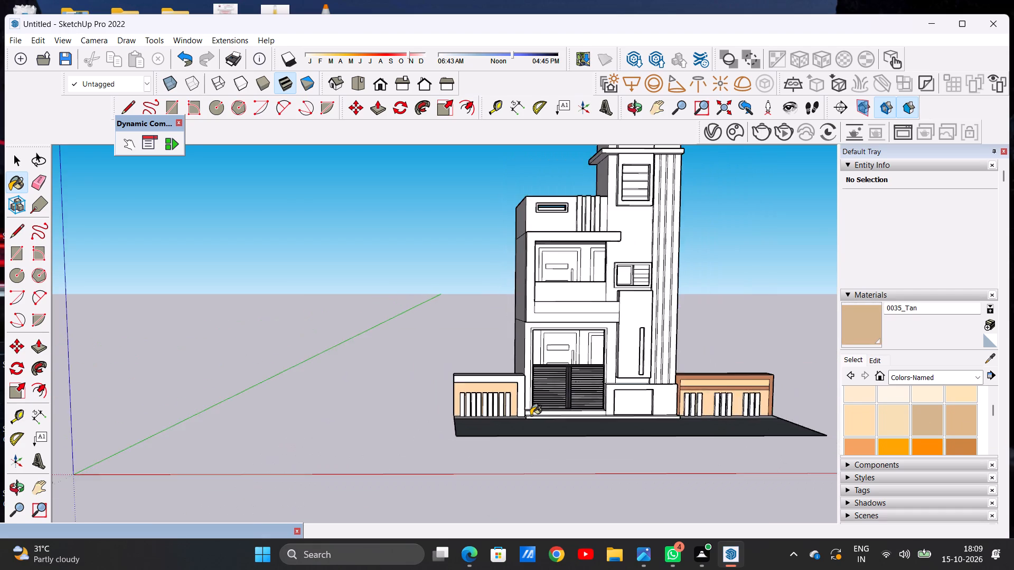
scroll(531, 415, "down", 4)
scroll(506, 403, "up", 8)
scroll(529, 386, "down", 1)
scroll(529, 386, "up", 6)
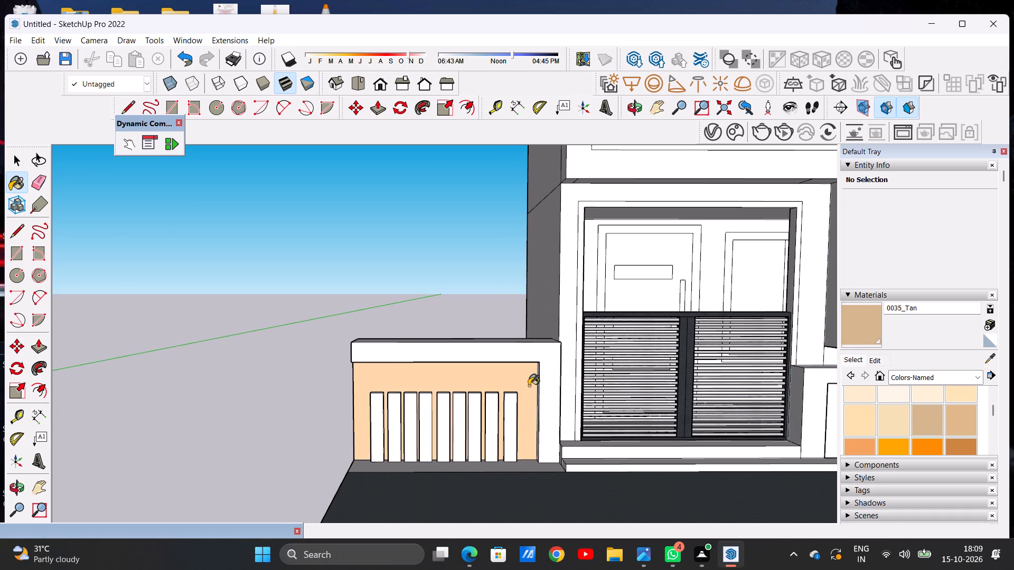
scroll(529, 386, "up", 3)
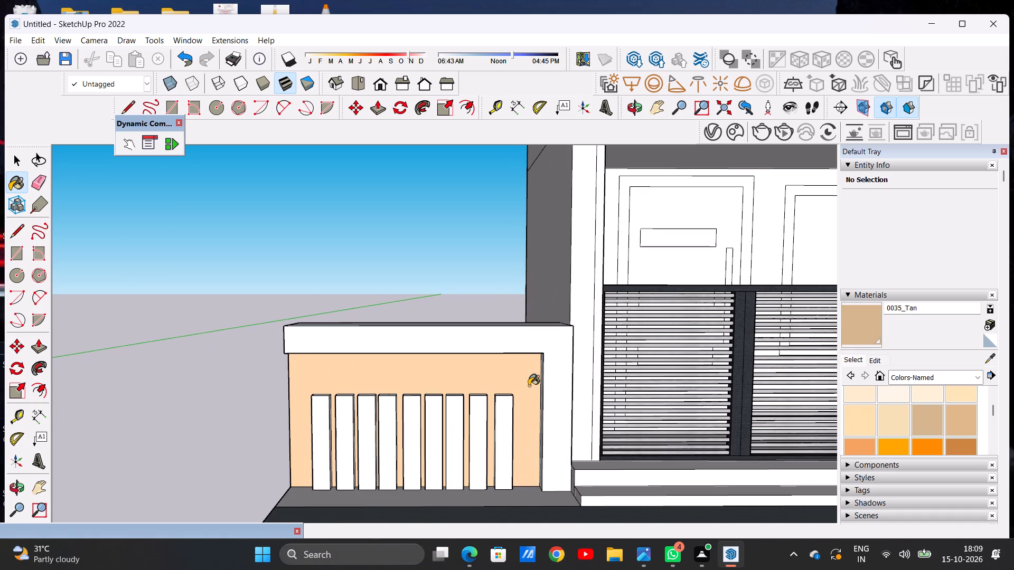
scroll(529, 386, "down", 5)
scroll(527, 380, "up", 4)
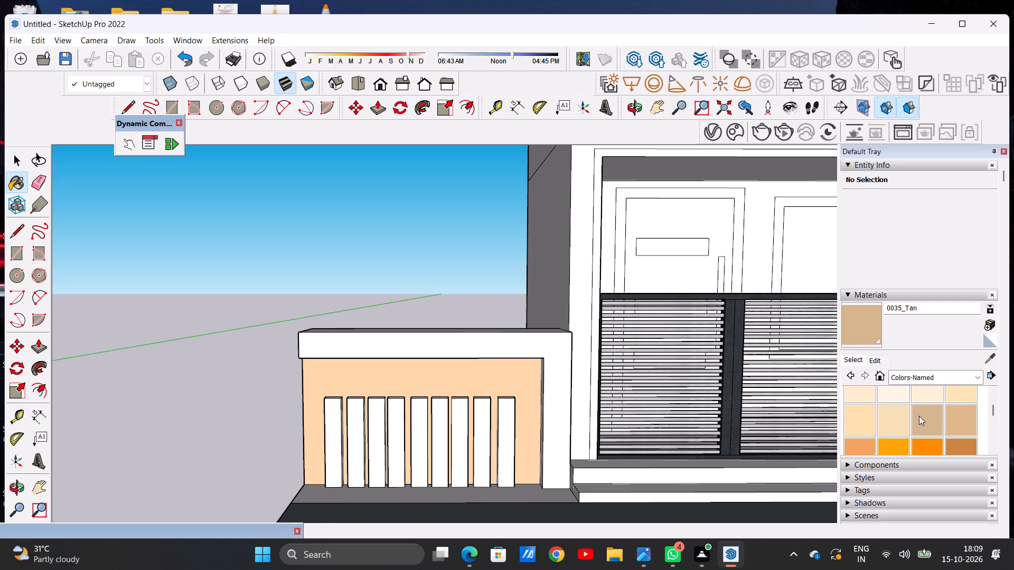
Paint the front face of the left boundary wall's L-shaped border with 0043_SaddleBrown.
scroll(922, 407, "down", 1)
left_click(926, 426)
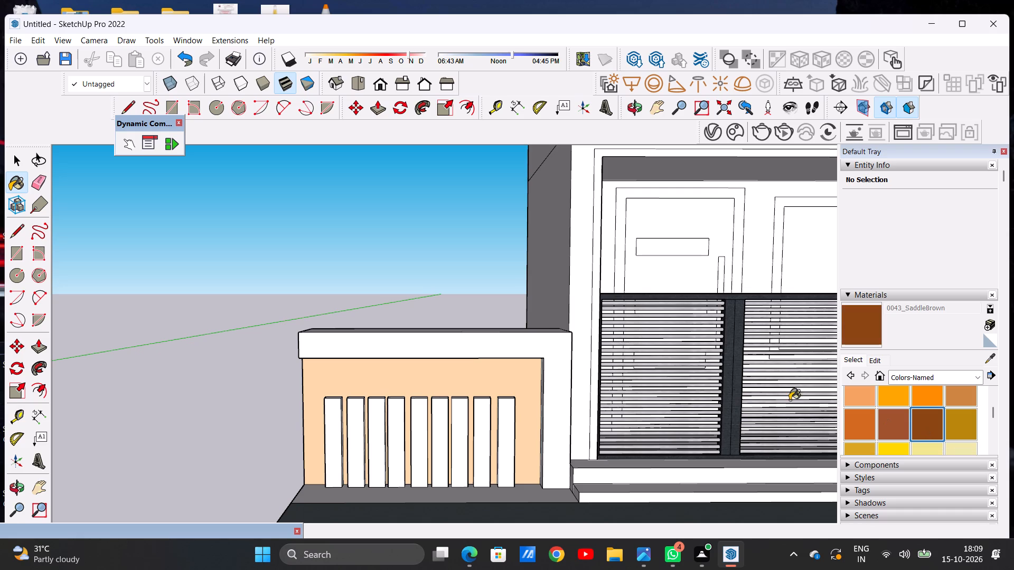
scroll(558, 362, "up", 6)
left_click(538, 347)
Compare the border colour with the right boundary wall and darken the 0043_SaddleBrown material using the colour wheel's brightness.
scroll(554, 355, "down", 7)
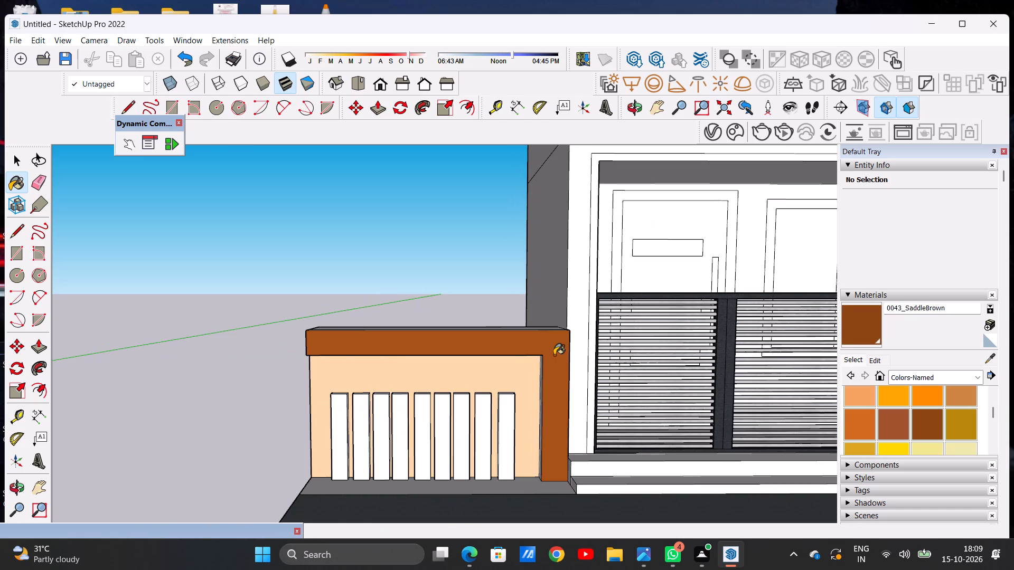
scroll(554, 355, "down", 7)
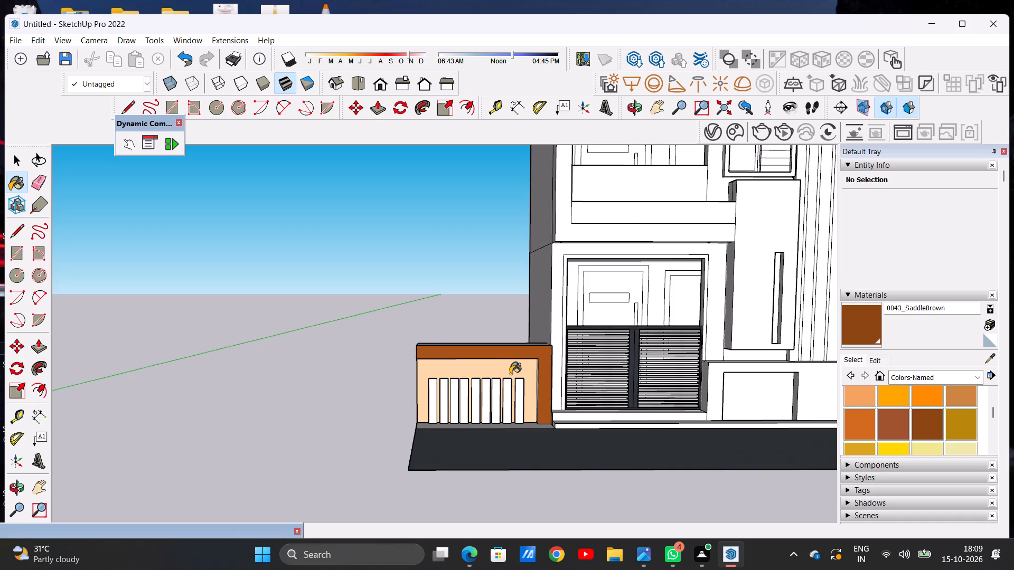
scroll(508, 377, "down", 5)
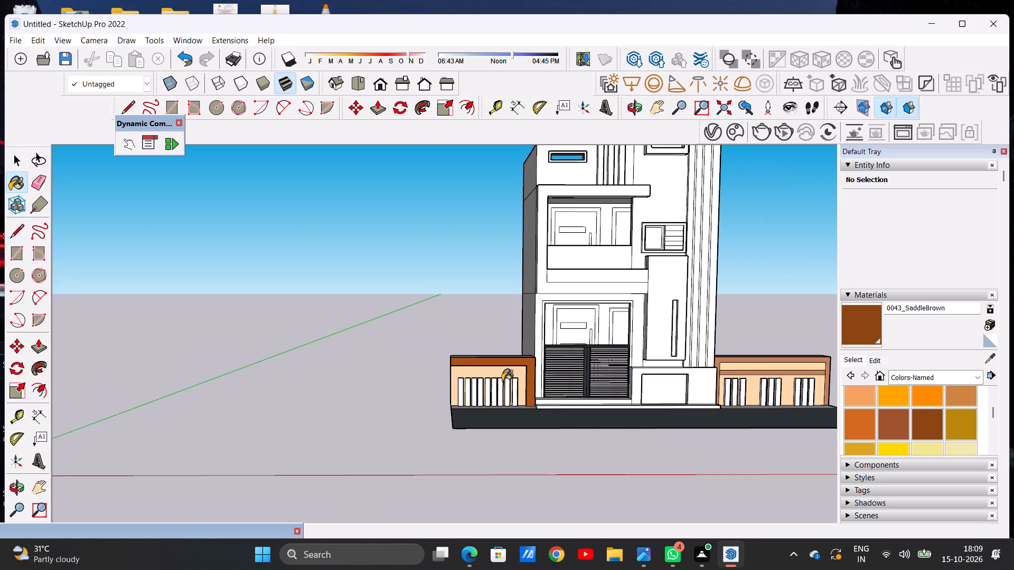
scroll(513, 370, "up", 10)
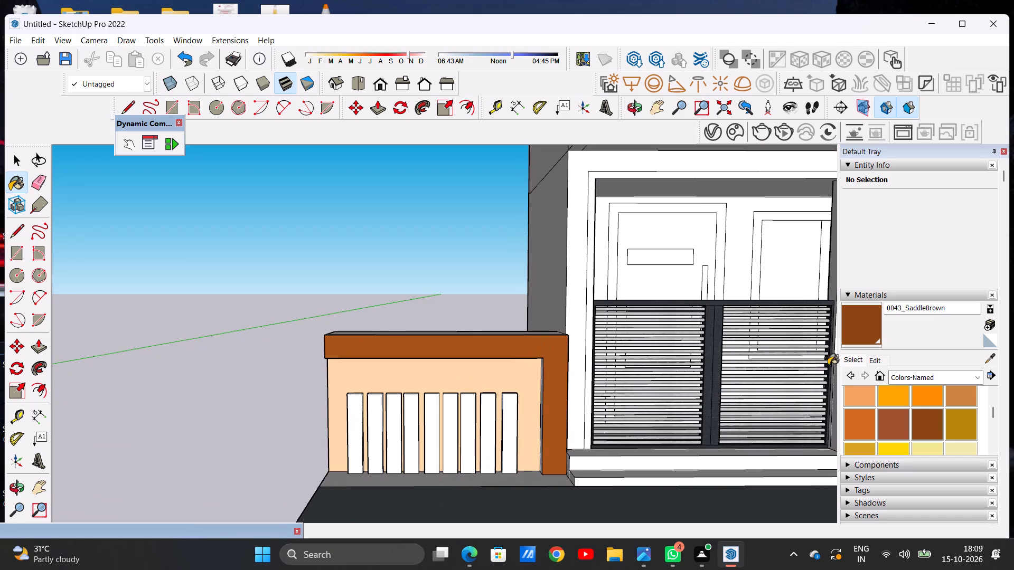
left_click(875, 362)
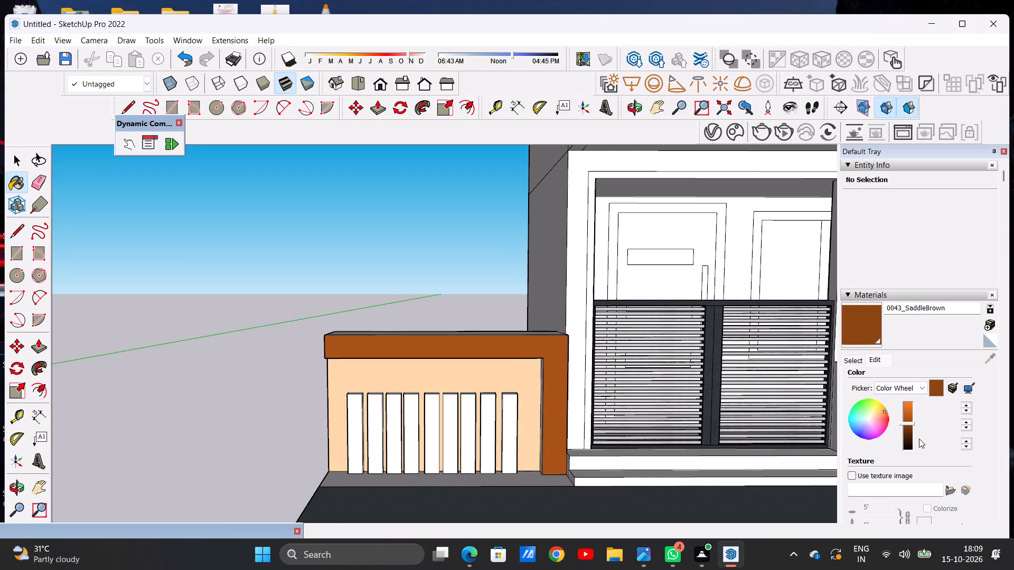
left_click(908, 430)
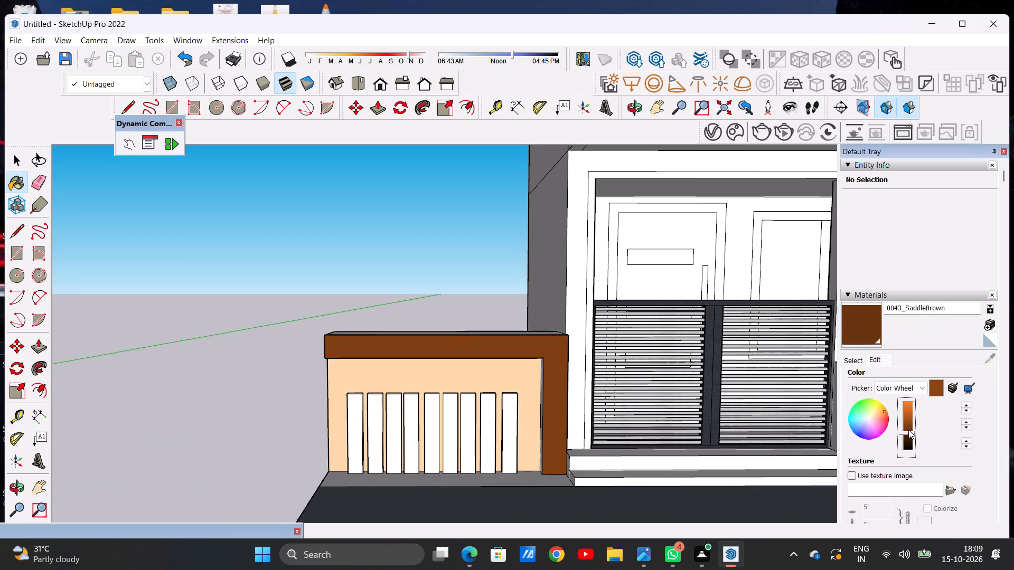
Paint the left boundary wall's top face and the top and outer end of its projecting border with the darkened 0043_SaddleBrown.
scroll(744, 439, "down", 4)
scroll(479, 357, "up", 5)
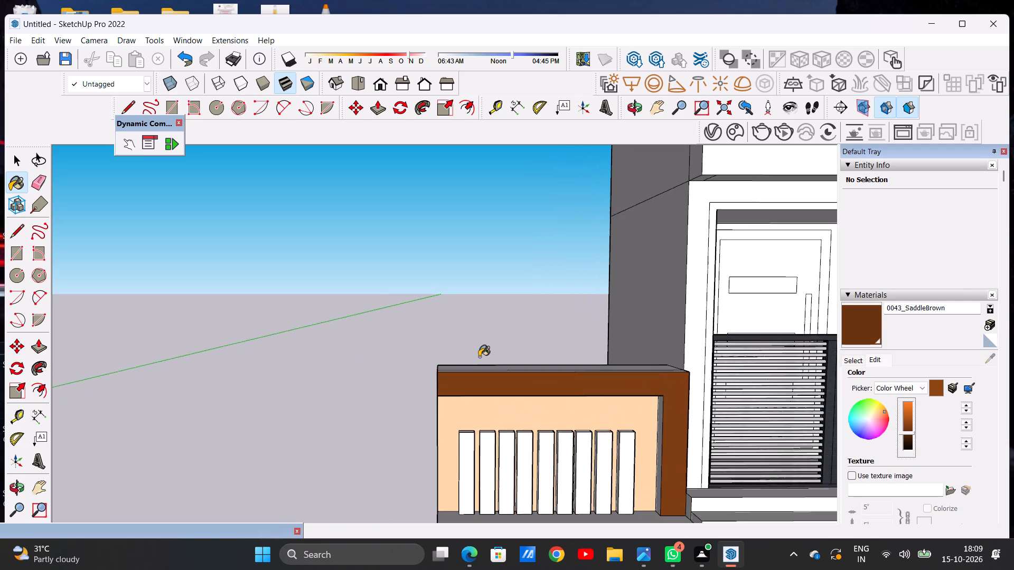
scroll(479, 357, "up", 4)
left_click(442, 386)
scroll(453, 394, "down", 8)
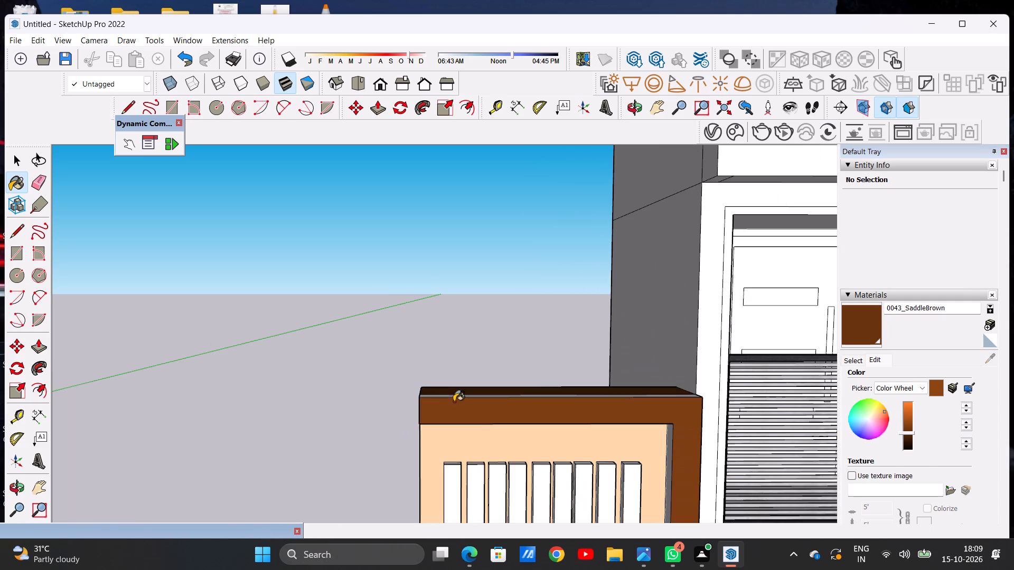
middle_click_drag(399, 394, 494, 484)
scroll(429, 403, "up", 11)
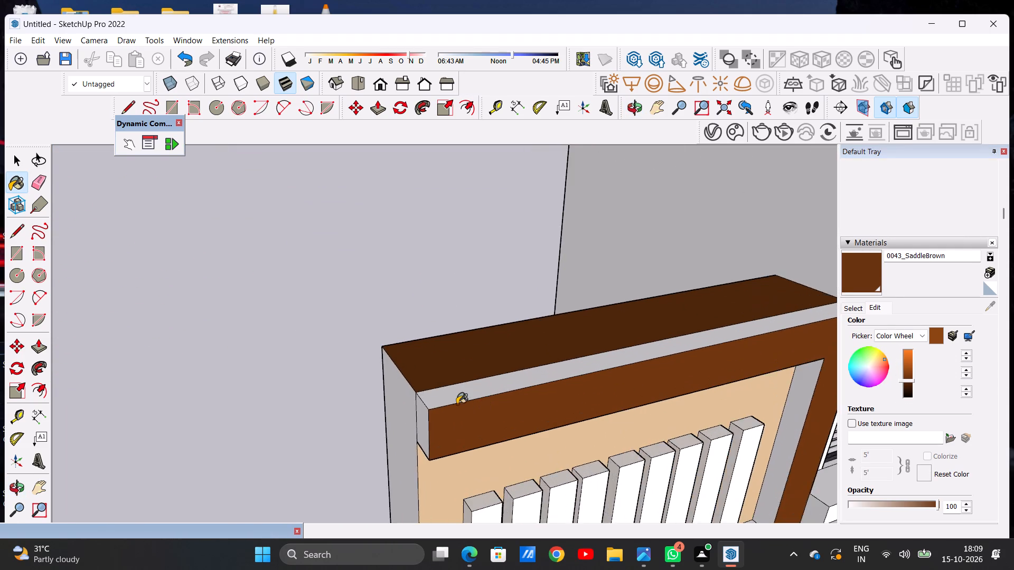
scroll(457, 404, "up", 3)
left_click(429, 389)
left_click(390, 414)
Paint the left boundary wall's outer end face and rear face with the darkened 0043_SaddleBrown.
scroll(436, 371, "down", 3)
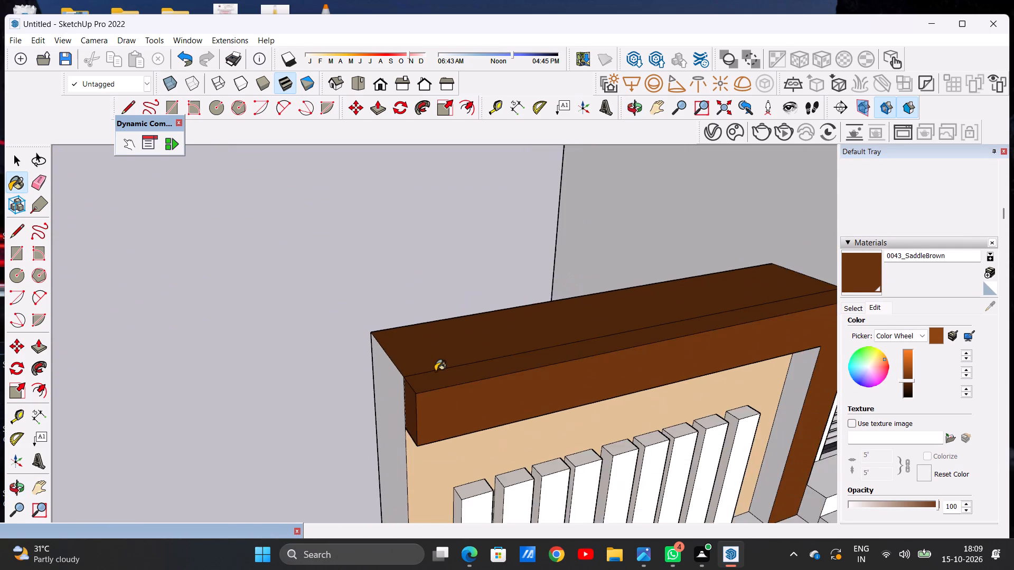
scroll(435, 371, "down", 16)
middle_click_drag(547, 410, 538, 276)
scroll(585, 368, "up", 3)
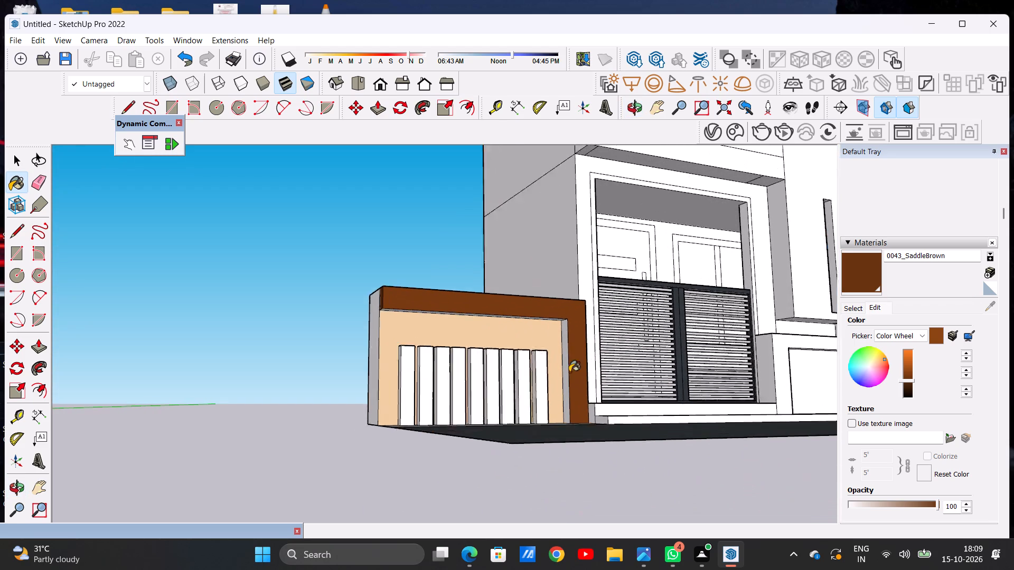
scroll(569, 372, "up", 1)
scroll(559, 408, "down", 9)
middle_click_drag(468, 400, 625, 446)
scroll(502, 393, "up", 10)
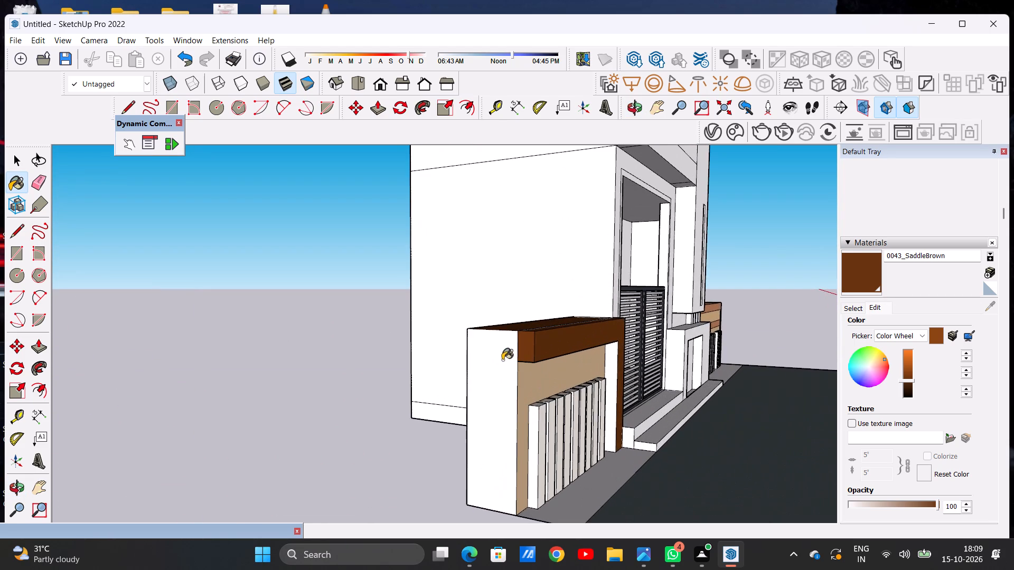
left_click(503, 359)
scroll(484, 375, "down", 6)
middle_click_drag(444, 384, 590, 411)
scroll(590, 411, "up", 1)
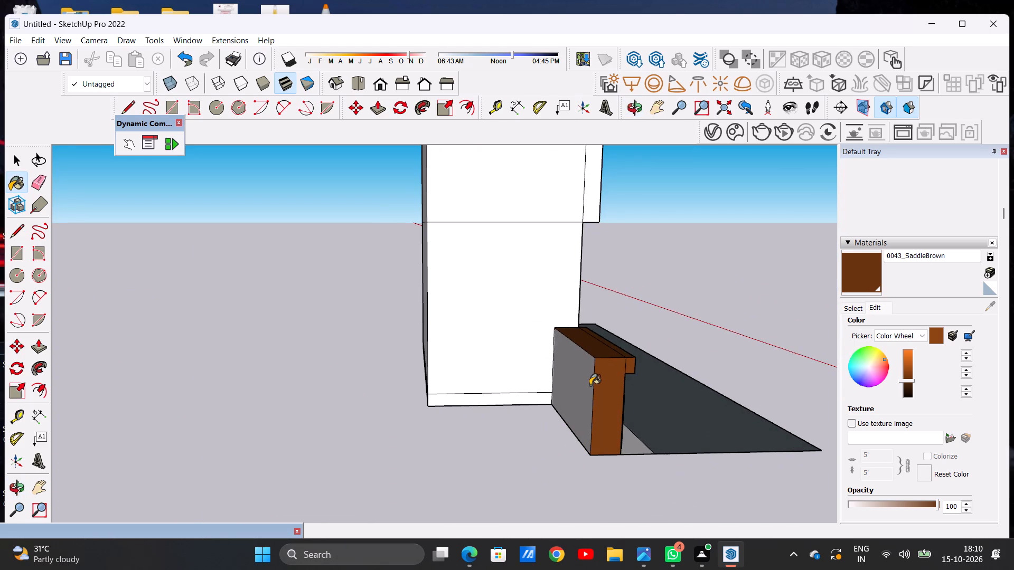
left_click(590, 385)
Review the recoloured left boundary wall from the front and the outer corner, alongside the gate and right boundary wall.
scroll(543, 395, "down", 6)
middle_click_drag(631, 382, 316, 371)
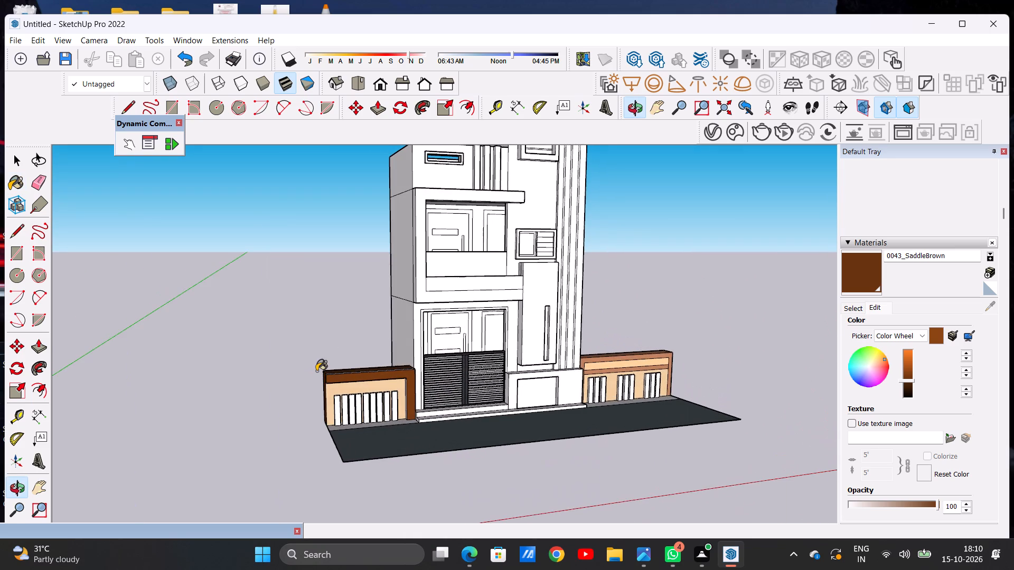
scroll(392, 369, "up", 7)
middle_click_drag(364, 384, 373, 322)
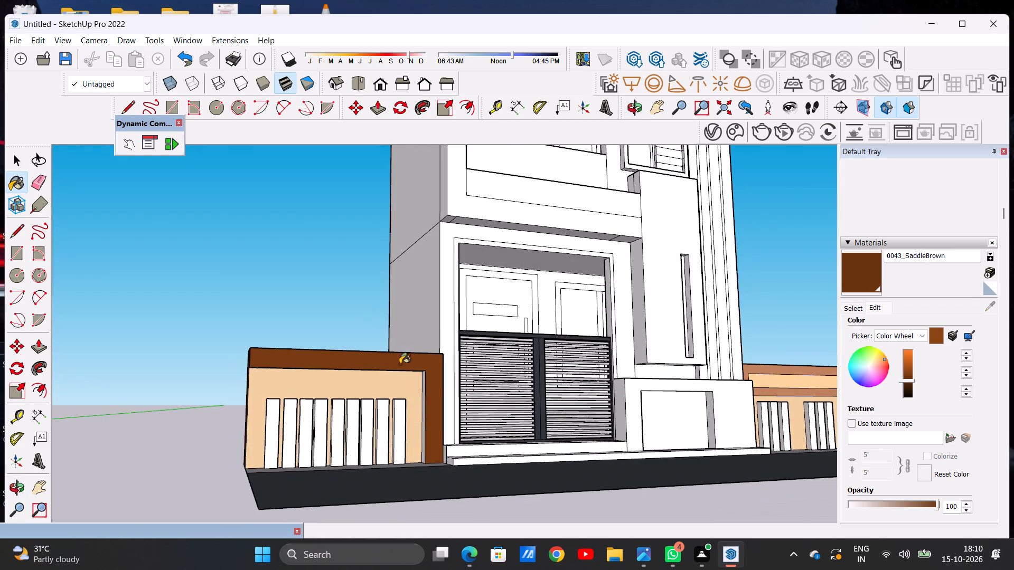
scroll(400, 364, "up", 2)
middle_click_drag(348, 402, 438, 393)
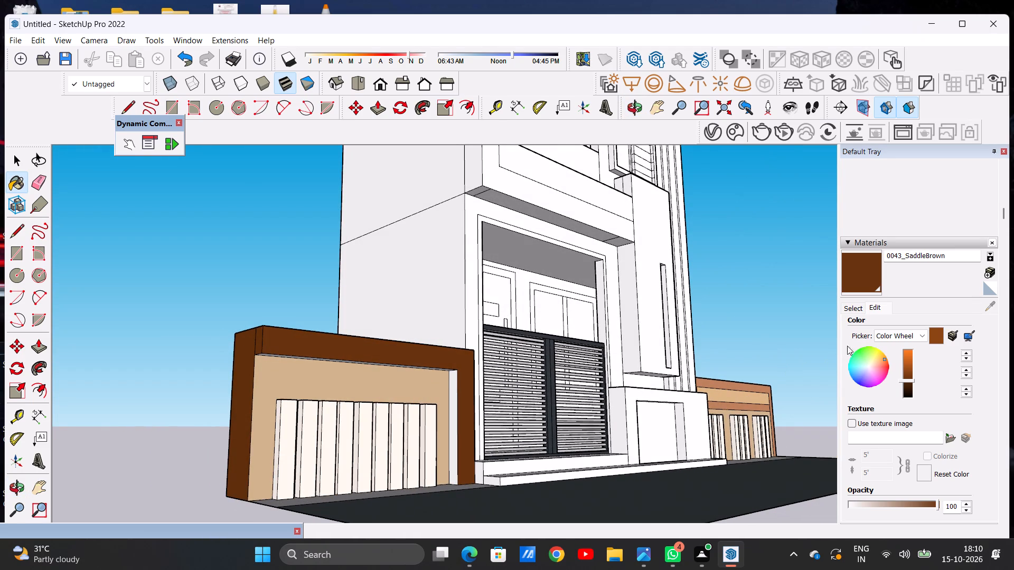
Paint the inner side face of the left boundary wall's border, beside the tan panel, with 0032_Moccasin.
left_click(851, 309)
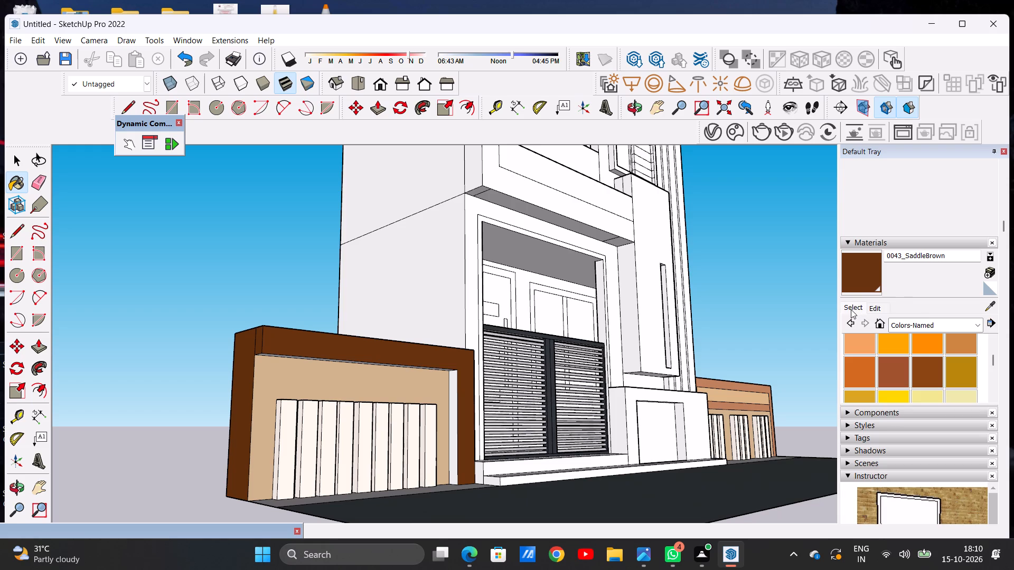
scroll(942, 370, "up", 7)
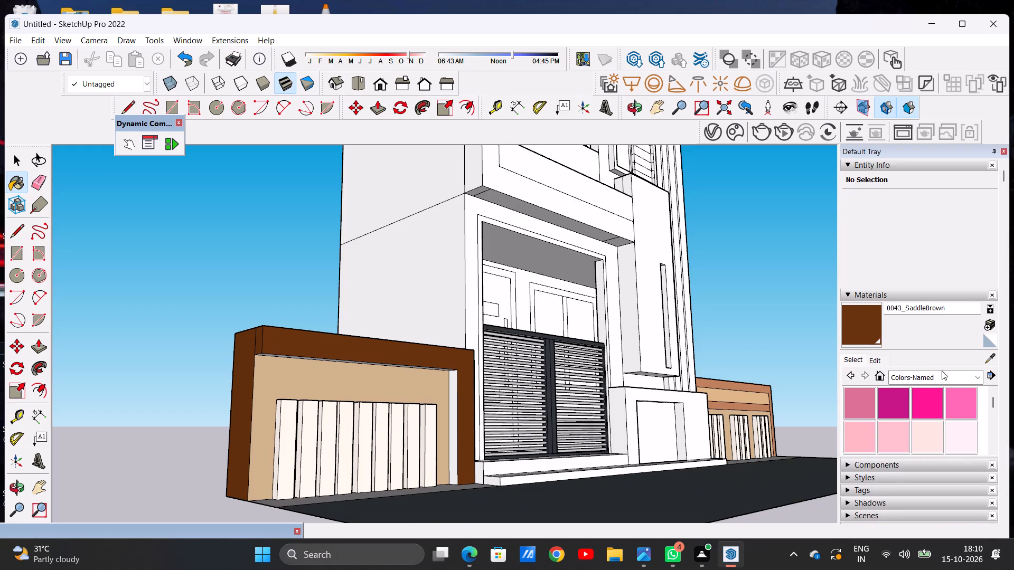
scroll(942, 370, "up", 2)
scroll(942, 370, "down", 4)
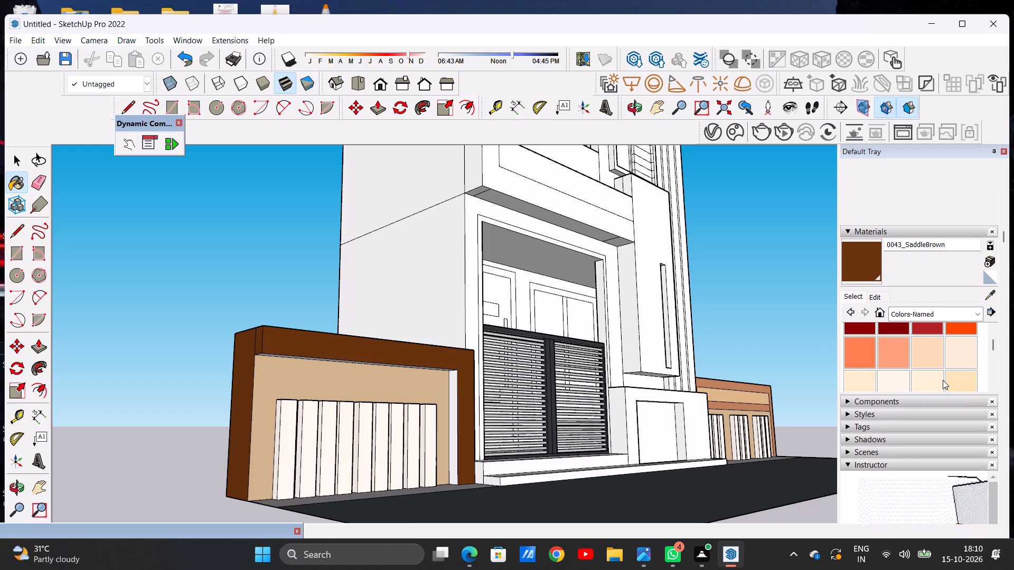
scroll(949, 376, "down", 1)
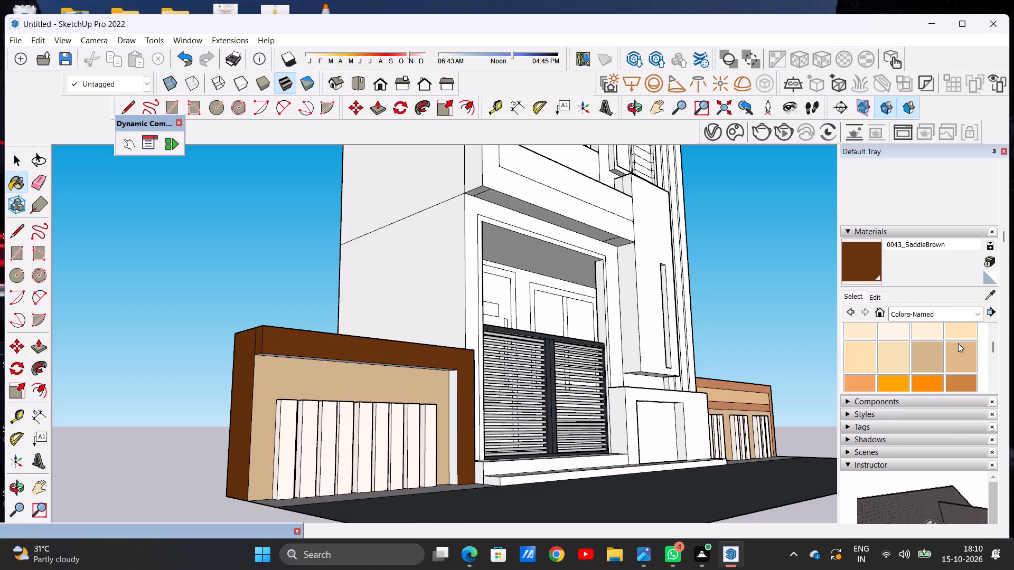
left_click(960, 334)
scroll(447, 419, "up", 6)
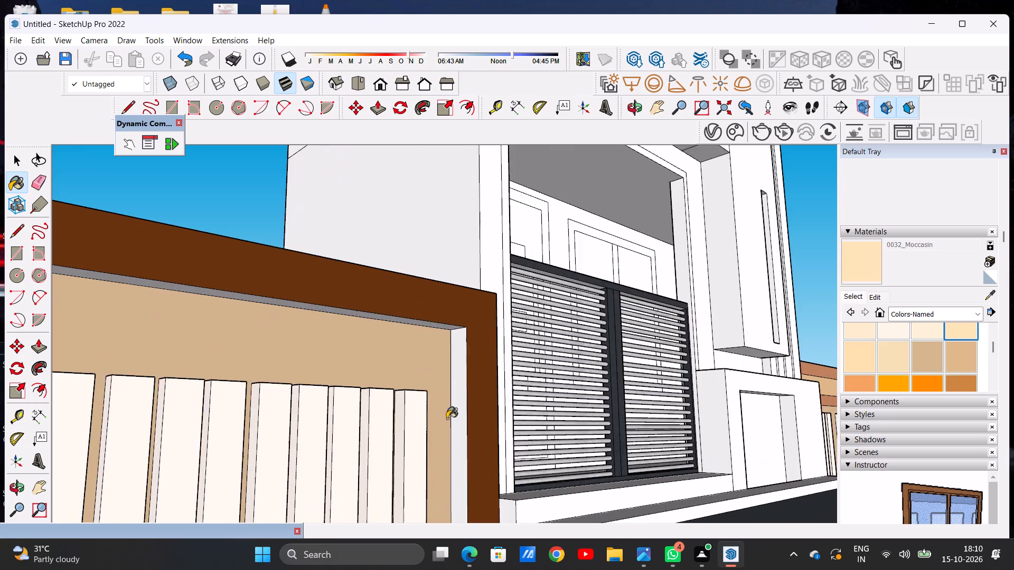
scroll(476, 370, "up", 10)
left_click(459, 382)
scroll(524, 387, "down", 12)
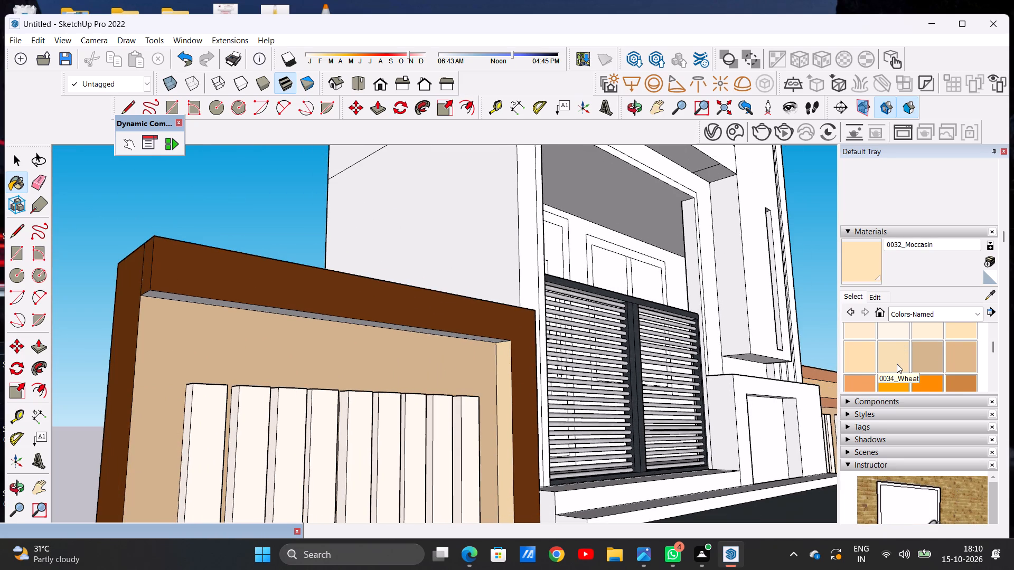
Paint the inner side face and underside of the left boundary wall's border recess with 0027_PeachPuff.
scroll(897, 364, "down", 1)
scroll(897, 364, "up", 2)
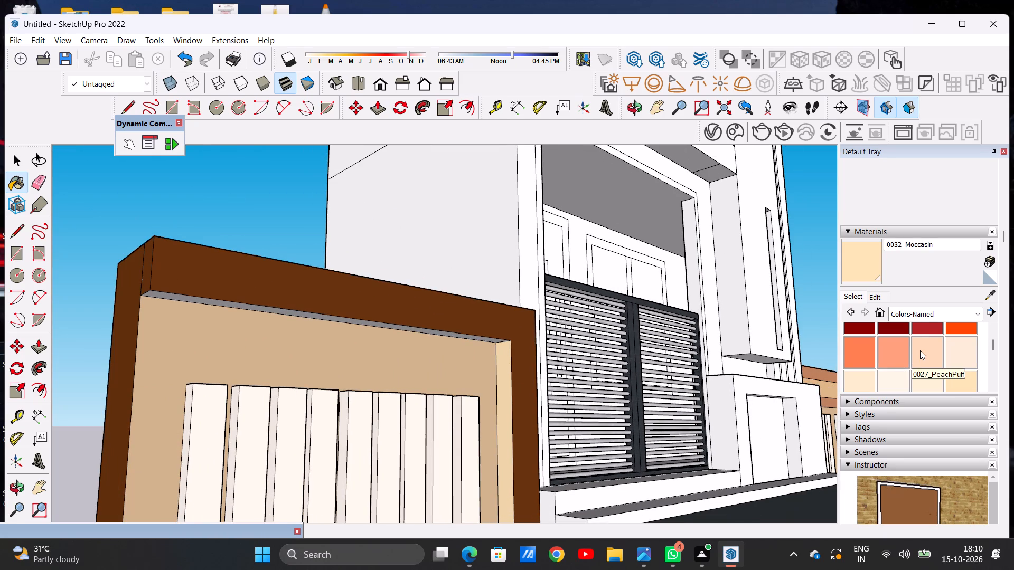
left_click(920, 350)
scroll(488, 382, "up", 4)
left_click(504, 363)
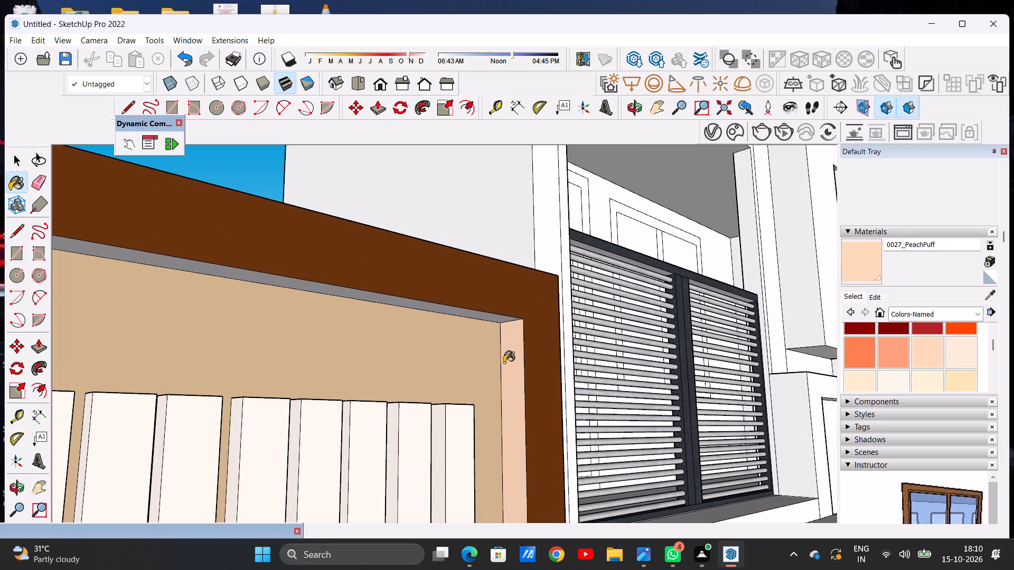
scroll(501, 320, "up", 4)
scroll(501, 320, "down", 1)
scroll(500, 319, "up", 8)
left_click(500, 319)
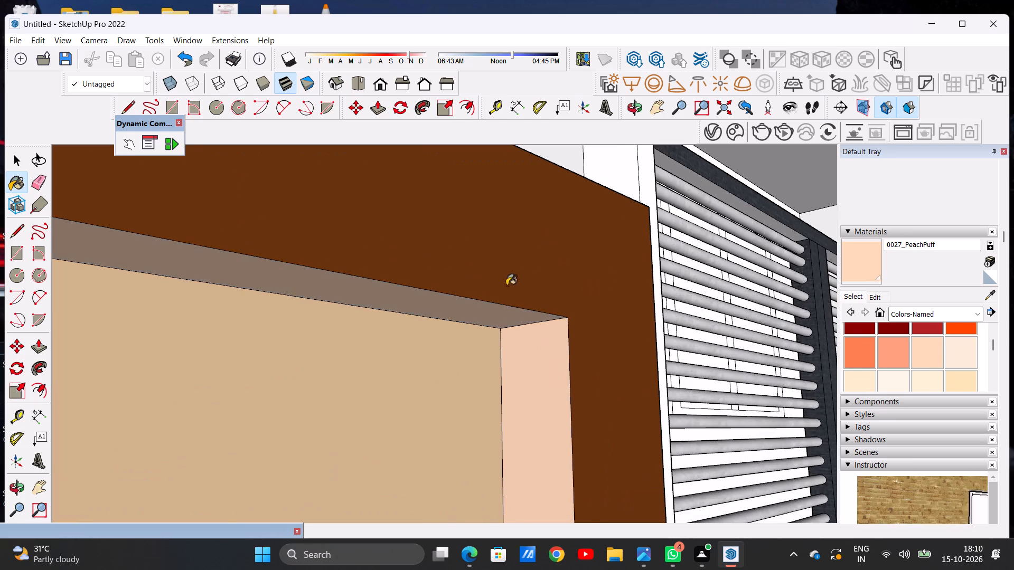
Inspect the left boundary wall's recess faces, panel and slats from the front, close up and alongside the gate.
scroll(507, 291, "down", 12)
scroll(522, 394, "up", 1)
scroll(522, 394, "down", 7)
middle_click_drag(513, 400, 327, 383)
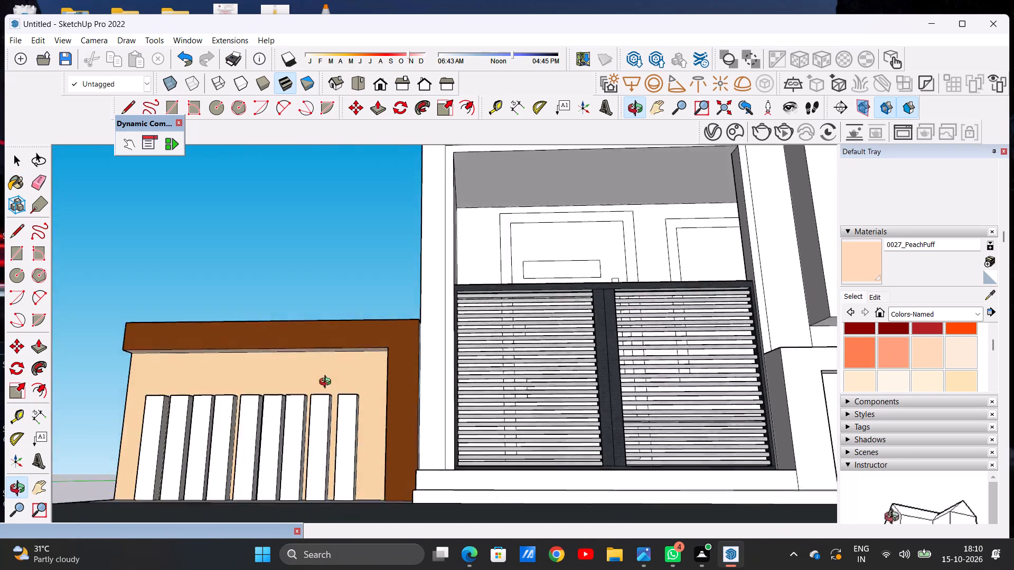
middle_click_drag(327, 383, 327, 400)
scroll(332, 385, "up", 11)
middle_click_drag(347, 381, 400, 389)
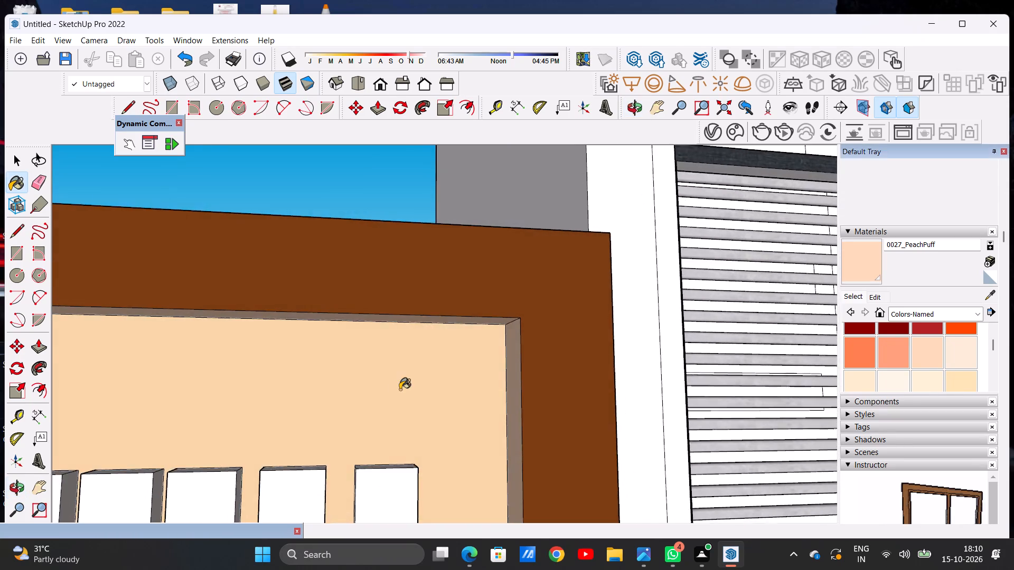
scroll(400, 392, "down", 16)
scroll(426, 474, "down", 3)
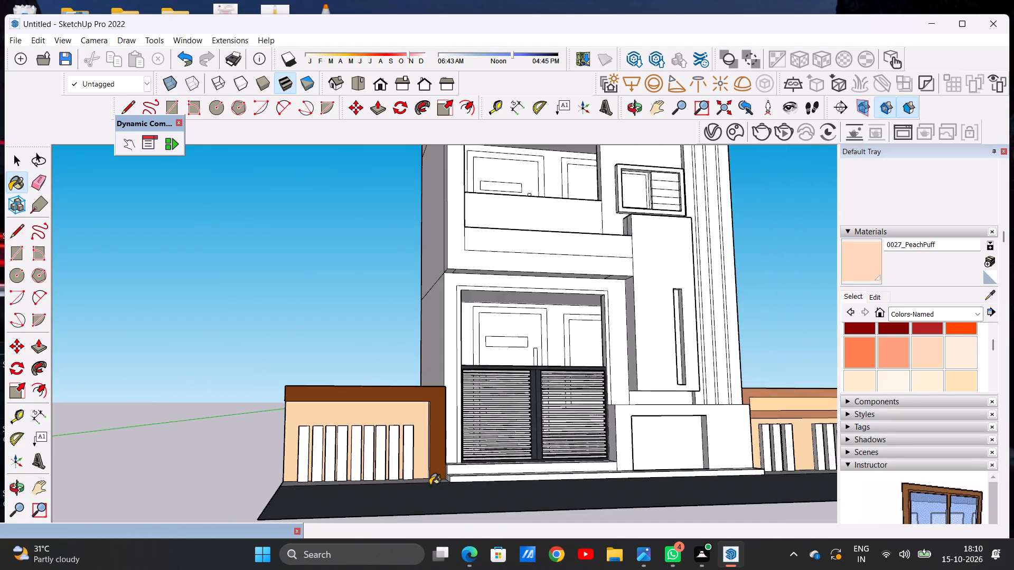
scroll(430, 489, "up", 11)
scroll(430, 489, "down", 1)
scroll(430, 489, "up", 2)
middle_click_drag(430, 489, 463, 490)
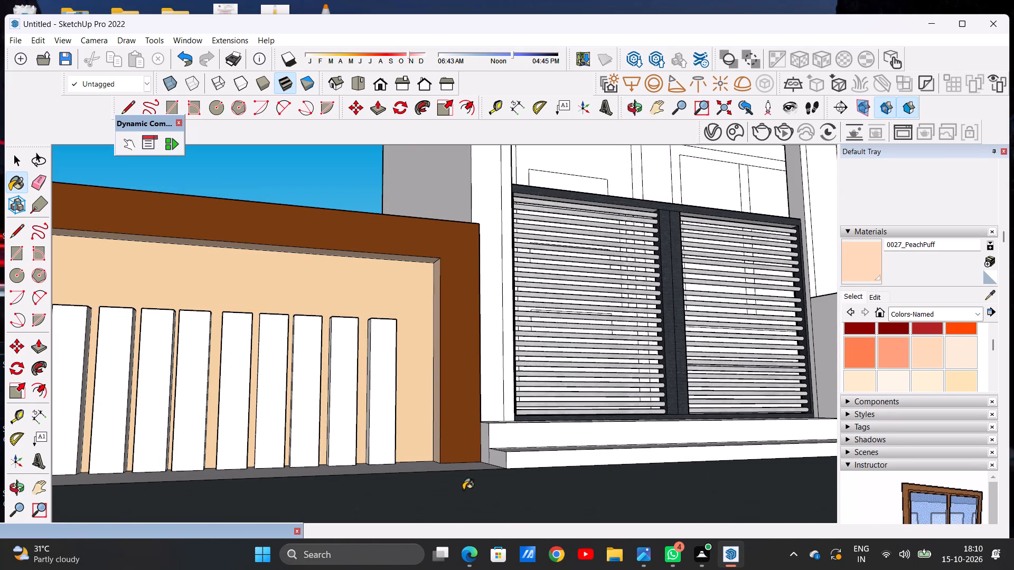
key("space")
Review both boundary walls' colours against the whole front elevation and around the gate.
scroll(447, 500, "down", 14)
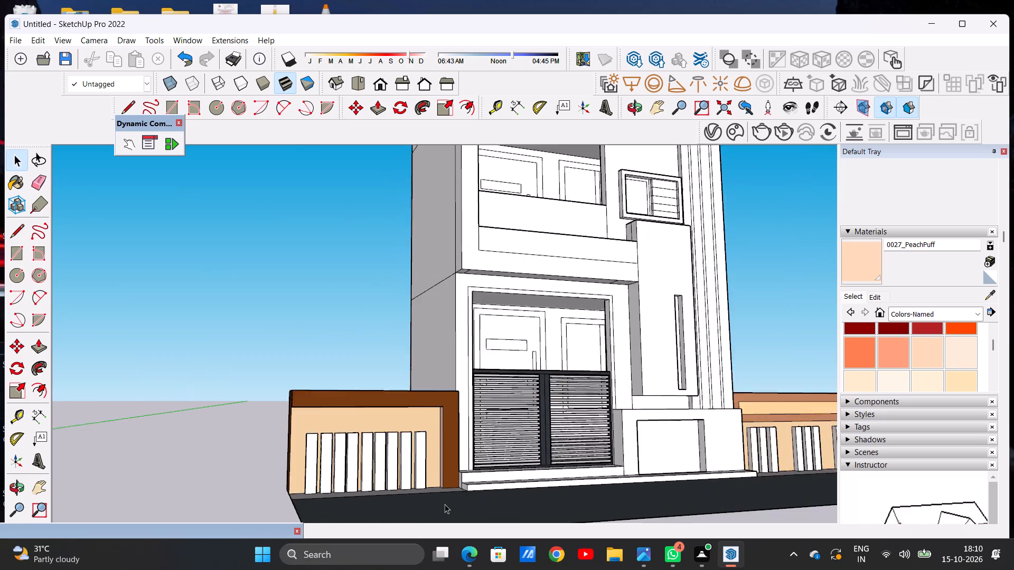
scroll(445, 504, "down", 7)
middle_click_drag(519, 435, 445, 445)
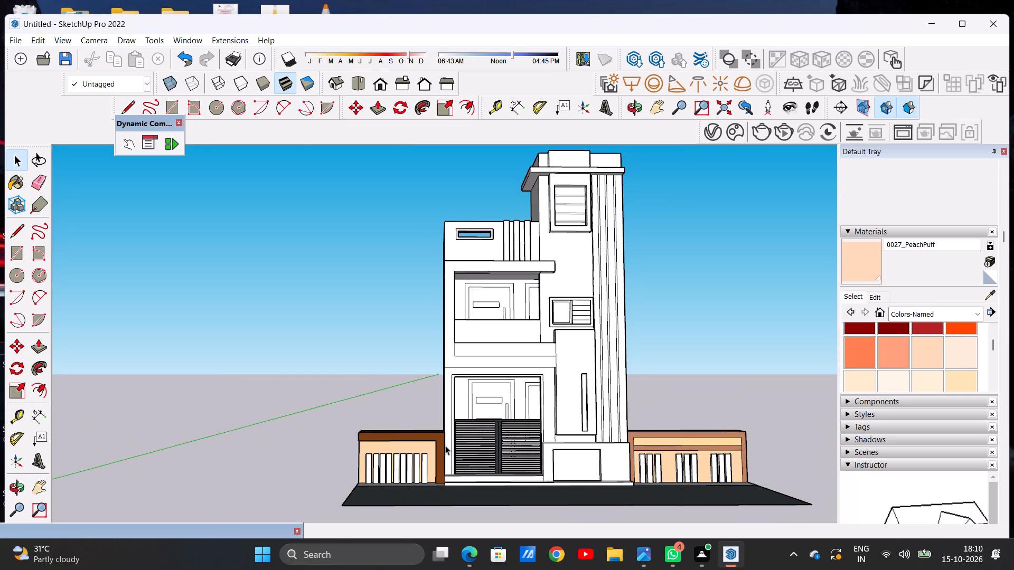
scroll(445, 445, "down", 2)
scroll(436, 466, "up", 1)
scroll(436, 466, "down", 1)
scroll(436, 466, "up", 9)
middle_click_drag(420, 476, 436, 473)
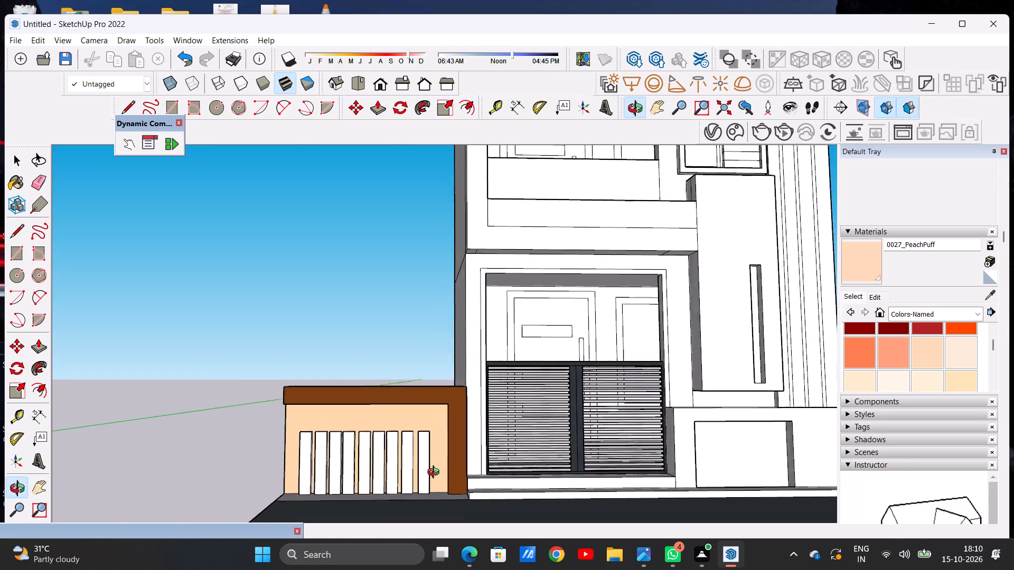
middle_click_drag(436, 473, 470, 491)
scroll(470, 491, "up", 11)
middle_click_drag(422, 451, 454, 400)
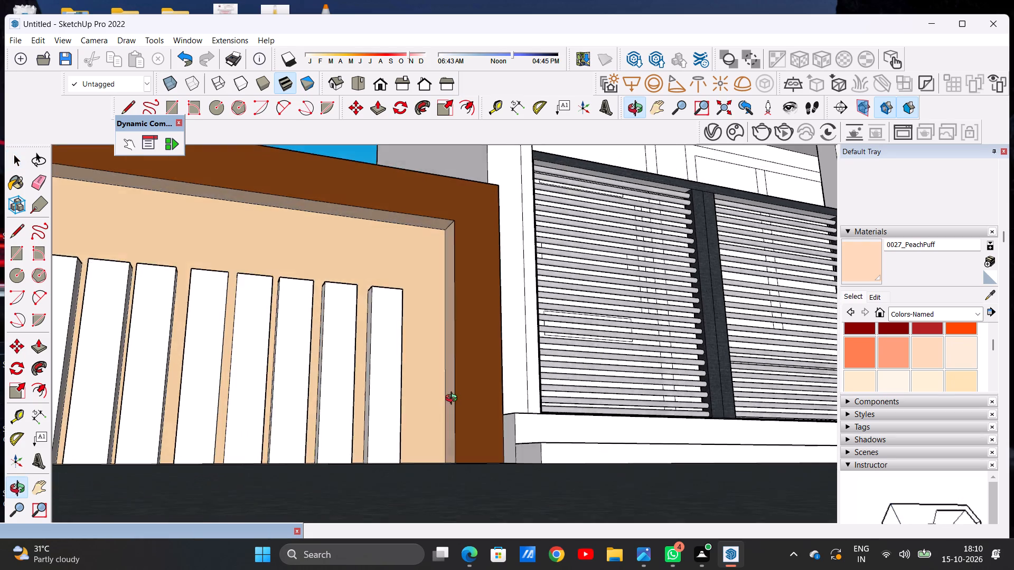
middle_click_drag(454, 400, 409, 488)
scroll(409, 488, "down", 19)
middle_click_drag(524, 445, 480, 444)
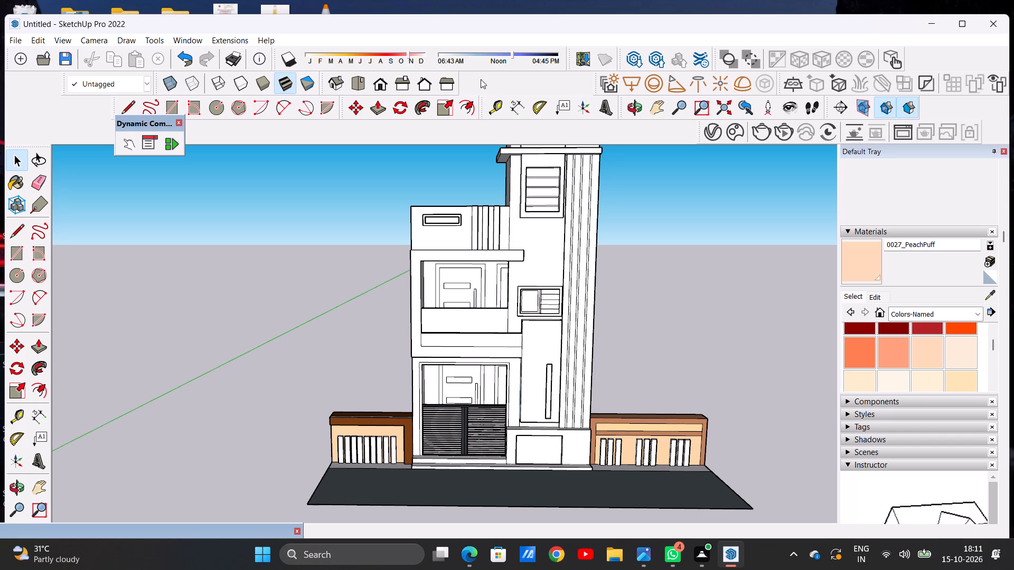
scroll(481, 79, "down", 11)
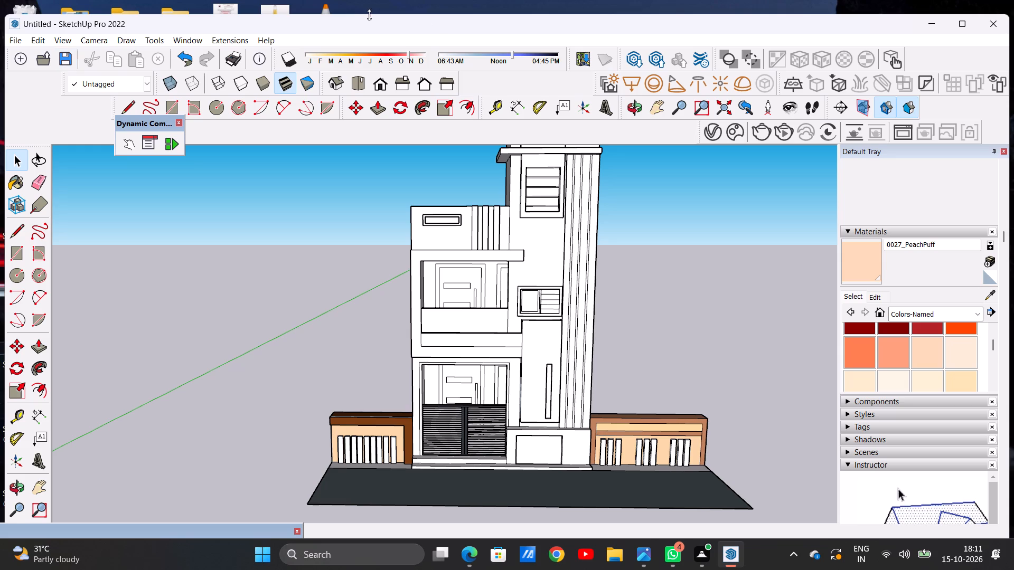
scroll(539, 370, "down", 8)
scroll(519, 429, "up", 2)
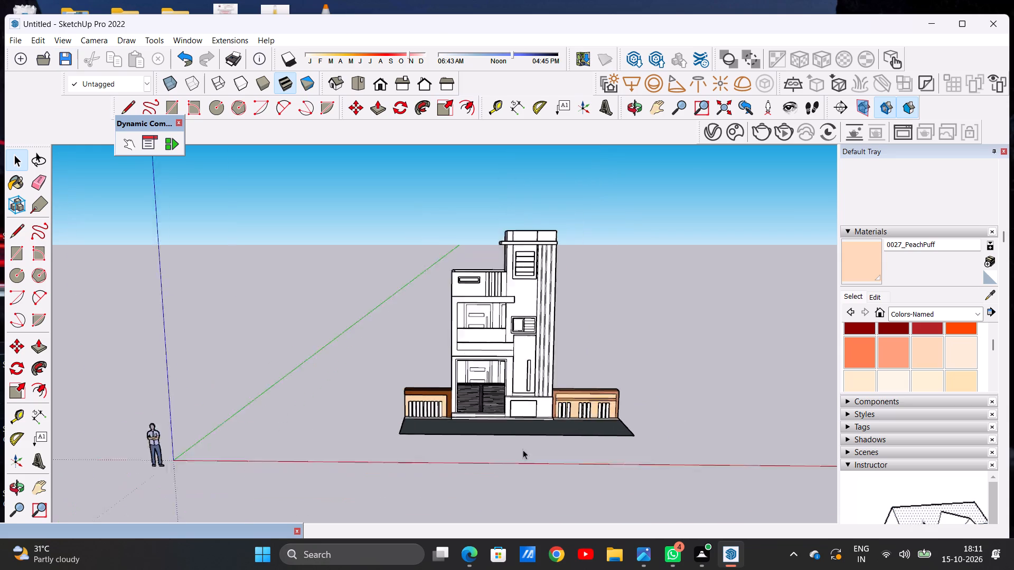
scroll(523, 450, "up", 13)
middle_click_drag(615, 375, 561, 395)
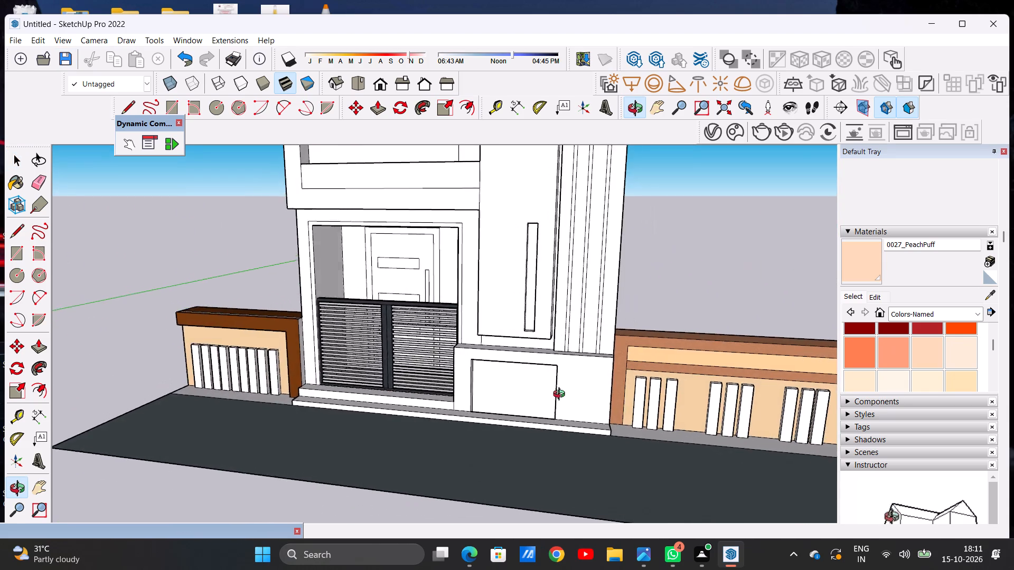
middle_click_drag(561, 395, 569, 392)
scroll(603, 420, "down", 4)
scroll(405, 404, "up", 8)
Paint the left boundary wall's unpainted end face beside the gate pillar with the original 0043_SaddleBrown from the Colors-Named collection.
middle_click_drag(453, 420, 474, 405)
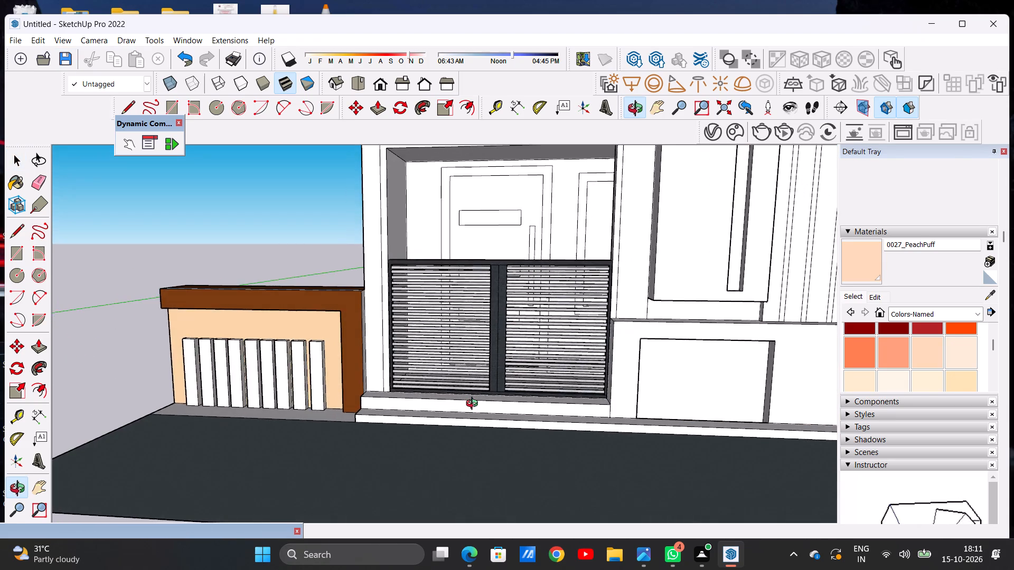
middle_click_drag(474, 405, 362, 424)
scroll(372, 302, "up", 6)
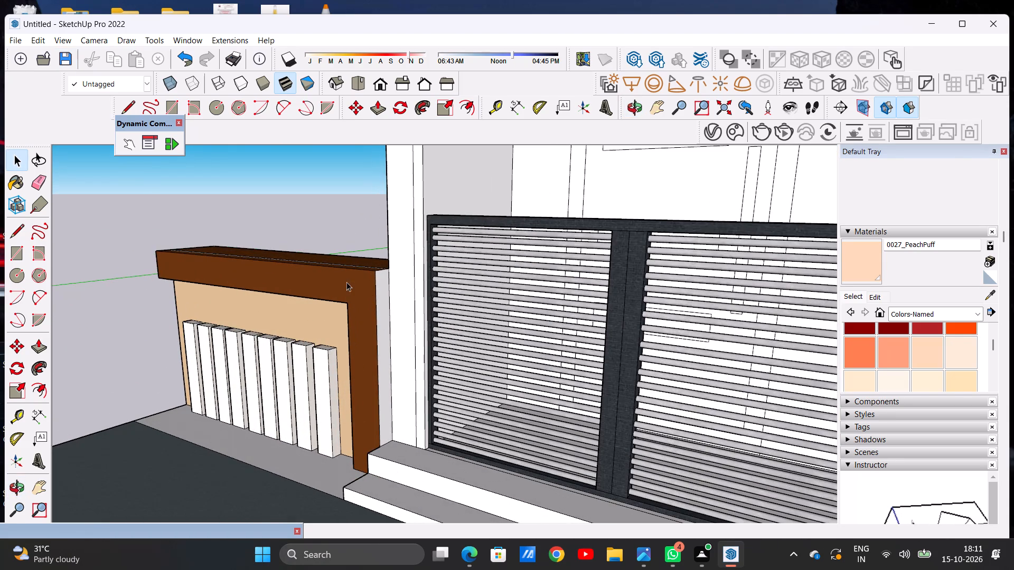
middle_click_drag(346, 282, 363, 355)
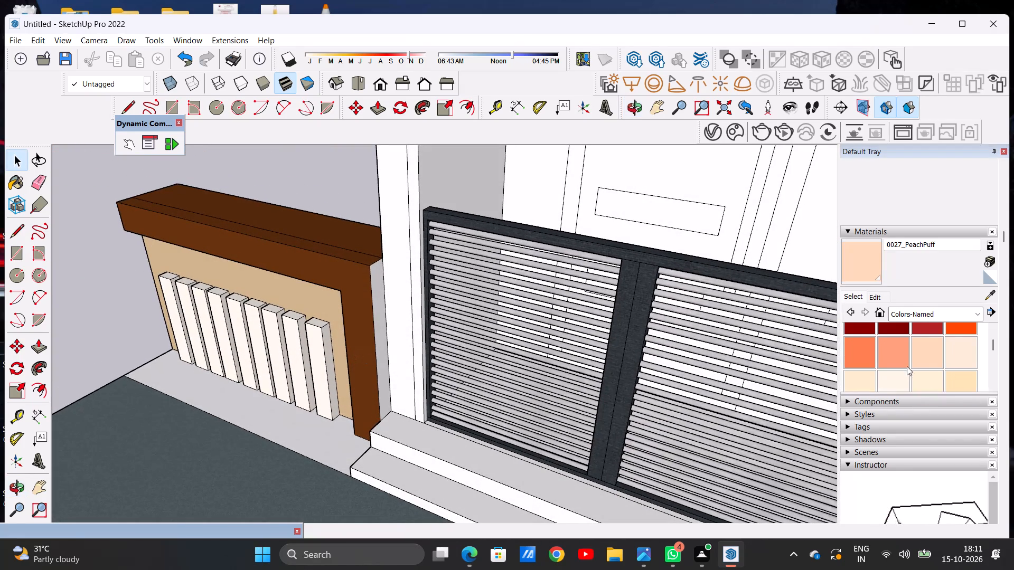
scroll(907, 366, "up", 4)
scroll(907, 366, "down", 2)
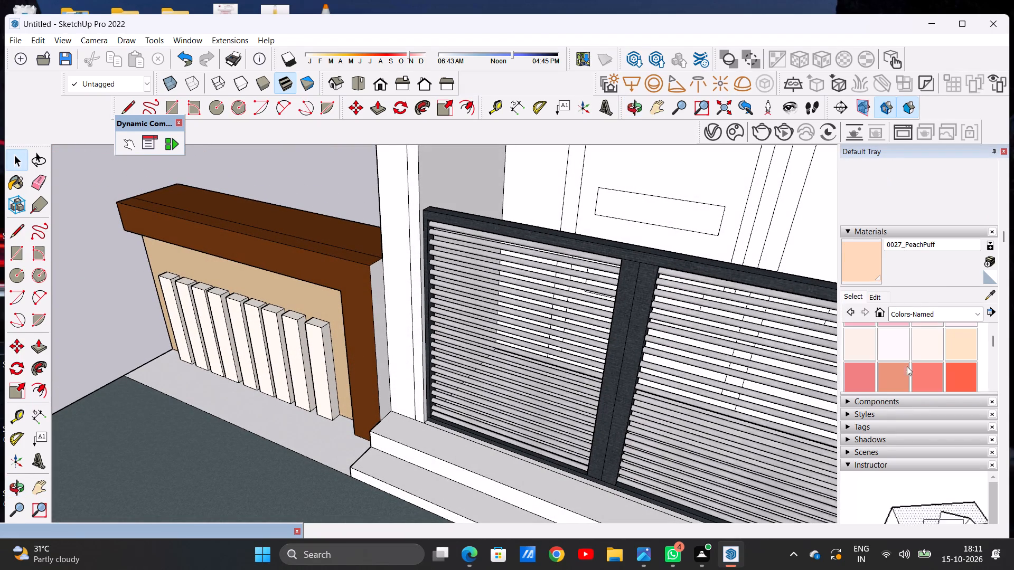
scroll(907, 376, "down", 4)
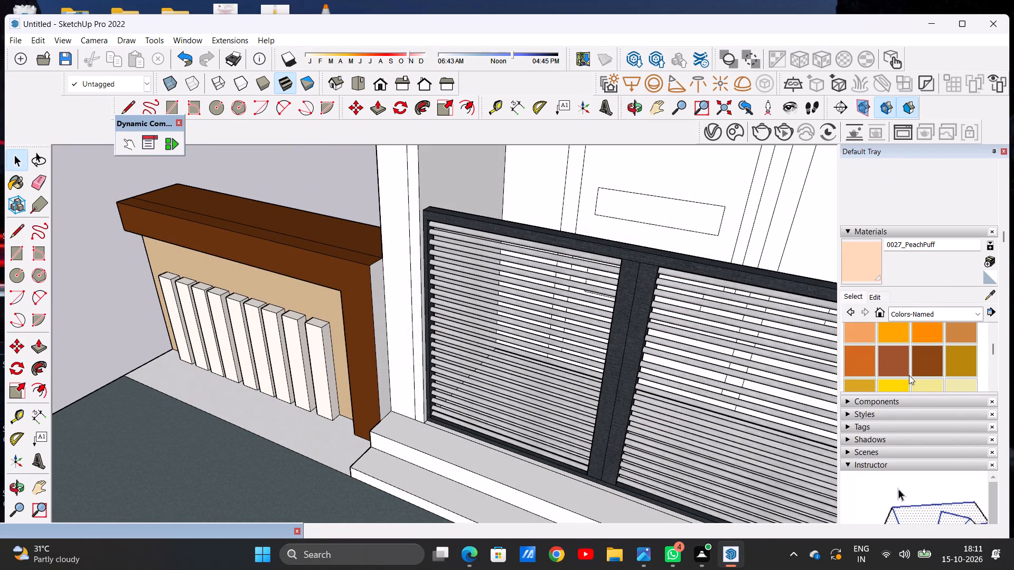
left_click(921, 366)
scroll(436, 292, "up", 11)
left_click(359, 280)
scroll(350, 320, "down", 17)
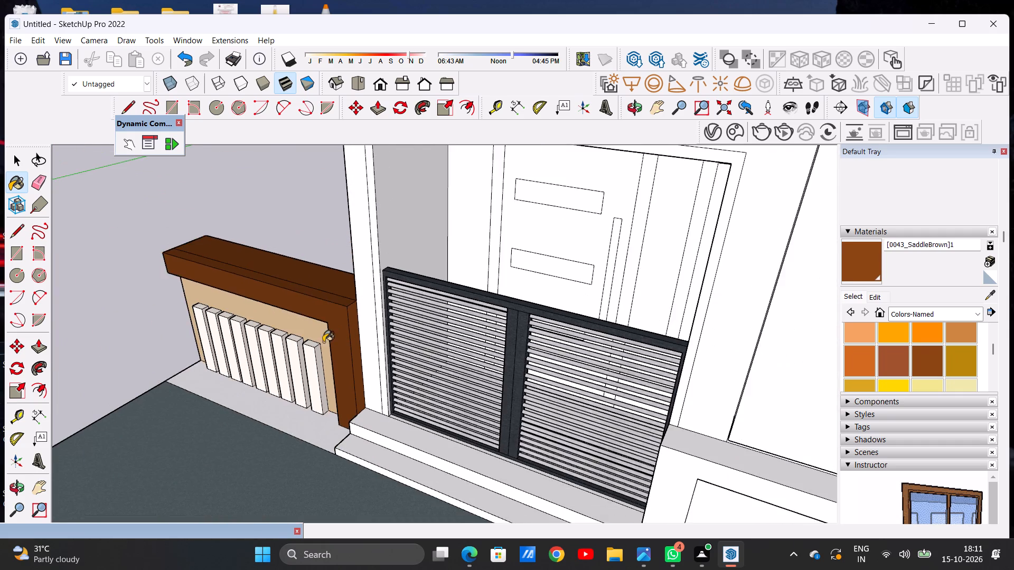
Review the repainted left boundary wall from the front and from above with the full elevation.
middle_click_drag(323, 342, 477, 297)
middle_click_drag(316, 389, 318, 348)
scroll(336, 381, "down", 4)
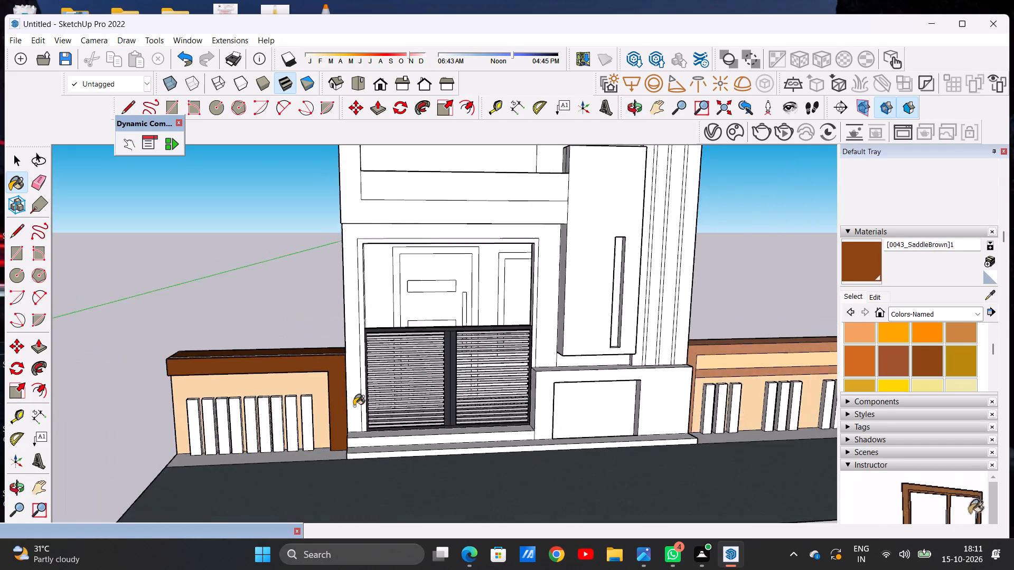
scroll(354, 406, "down", 6)
middle_click_drag(320, 408, 283, 437)
scroll(304, 448, "down", 4)
middle_click_drag(366, 461, 361, 511)
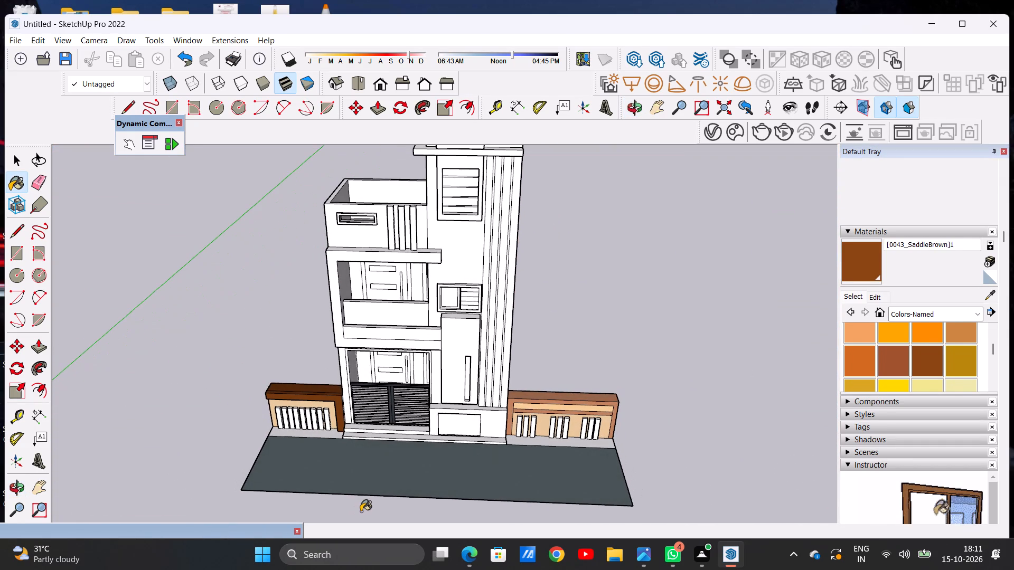
key("space")
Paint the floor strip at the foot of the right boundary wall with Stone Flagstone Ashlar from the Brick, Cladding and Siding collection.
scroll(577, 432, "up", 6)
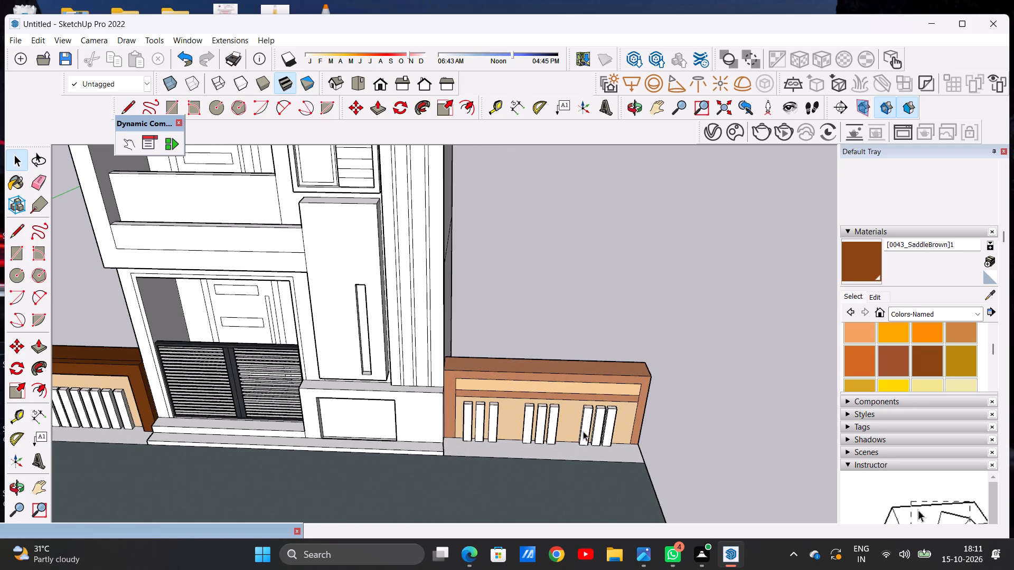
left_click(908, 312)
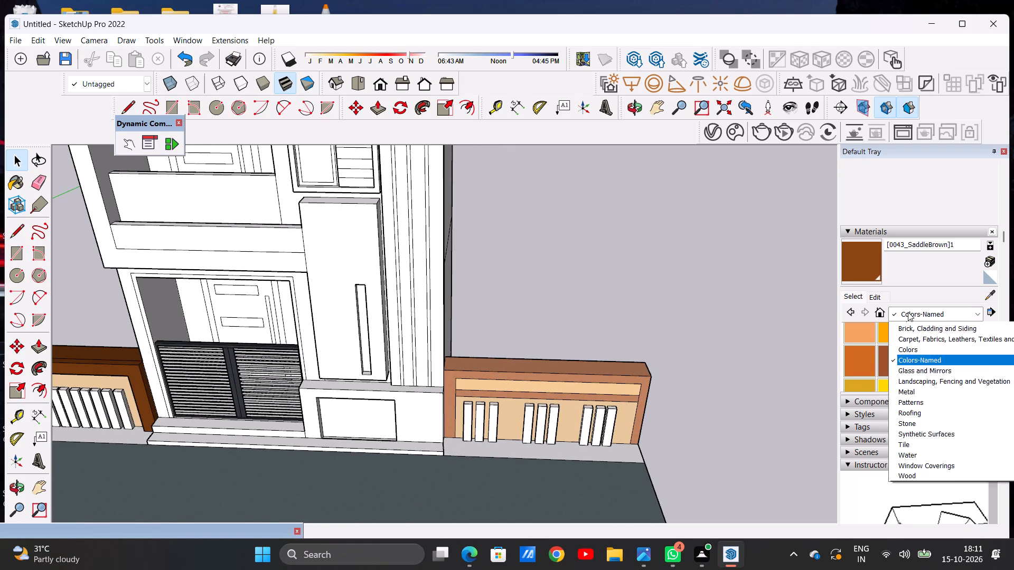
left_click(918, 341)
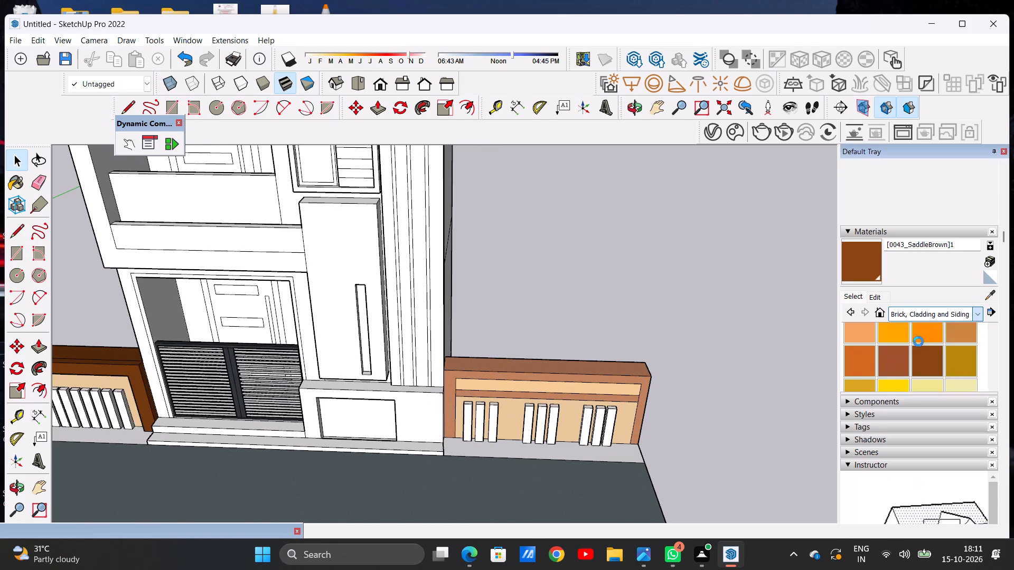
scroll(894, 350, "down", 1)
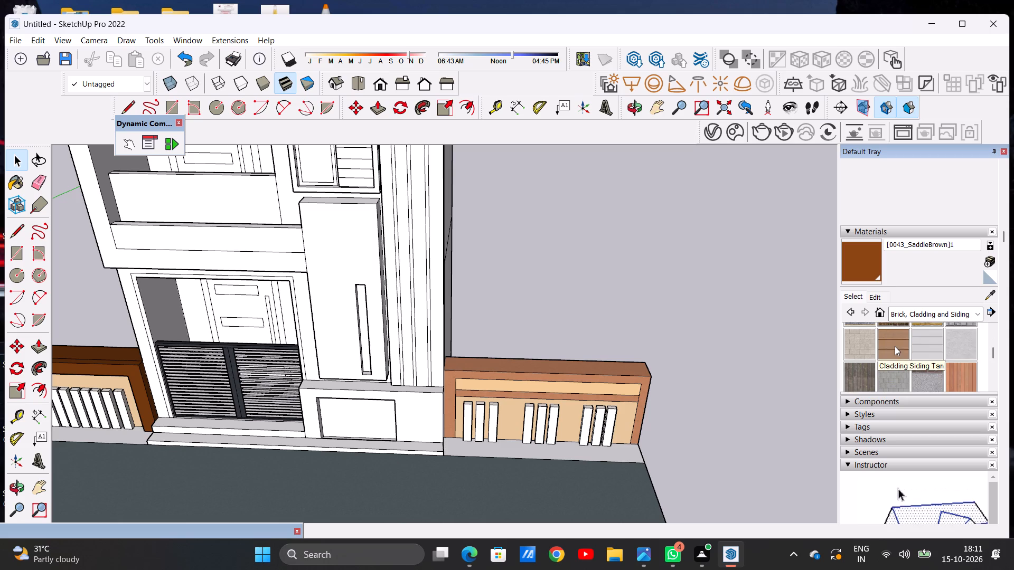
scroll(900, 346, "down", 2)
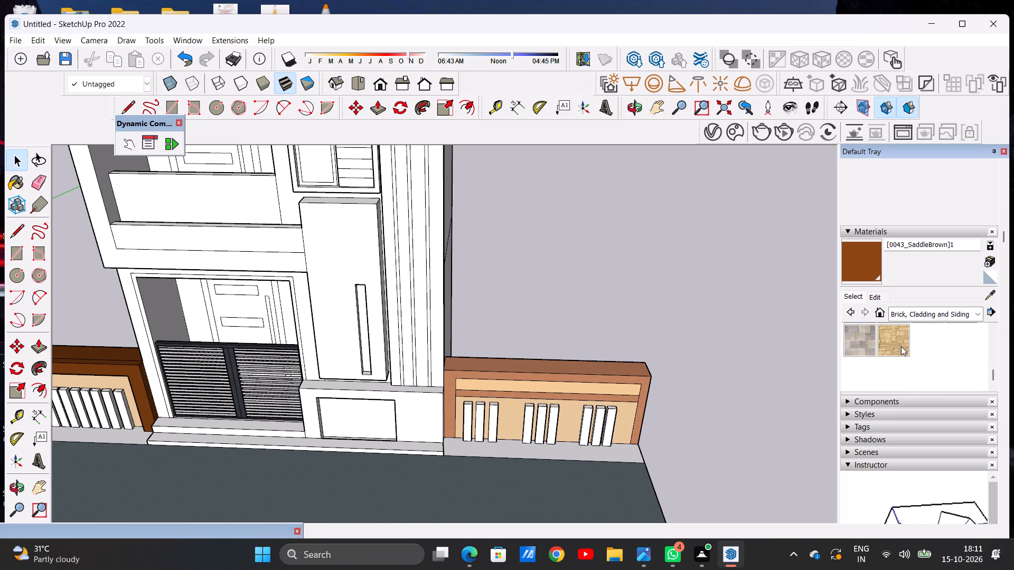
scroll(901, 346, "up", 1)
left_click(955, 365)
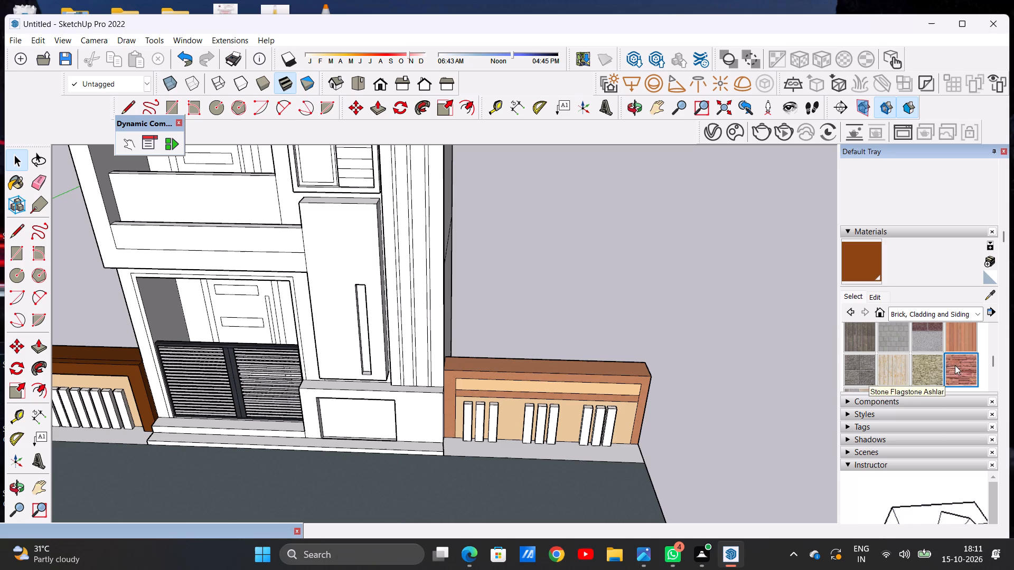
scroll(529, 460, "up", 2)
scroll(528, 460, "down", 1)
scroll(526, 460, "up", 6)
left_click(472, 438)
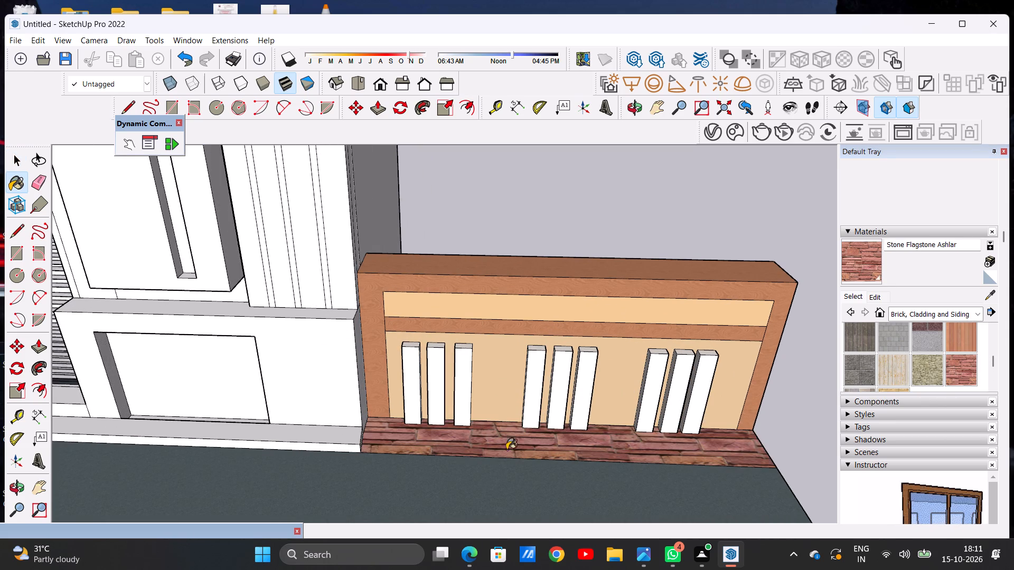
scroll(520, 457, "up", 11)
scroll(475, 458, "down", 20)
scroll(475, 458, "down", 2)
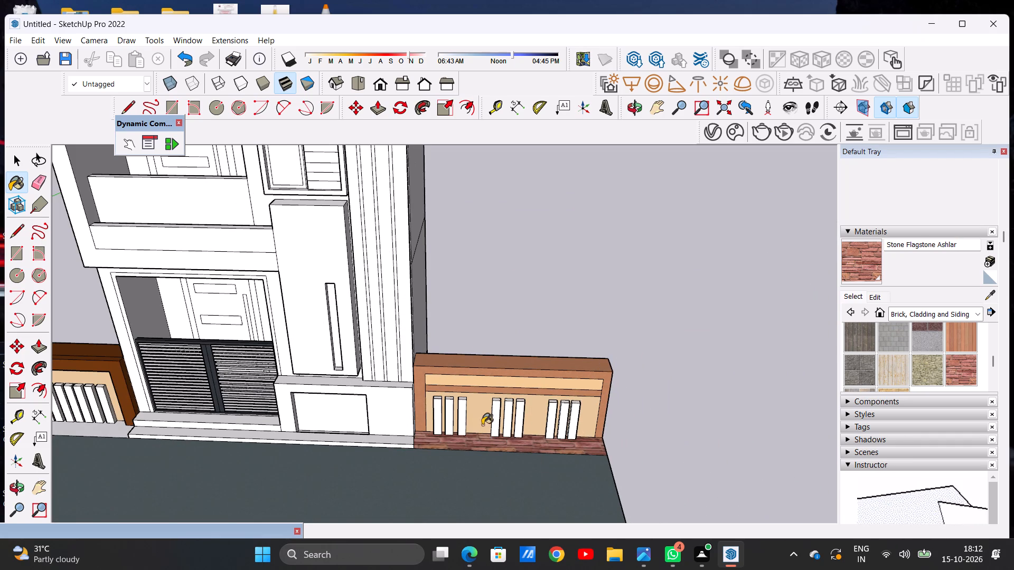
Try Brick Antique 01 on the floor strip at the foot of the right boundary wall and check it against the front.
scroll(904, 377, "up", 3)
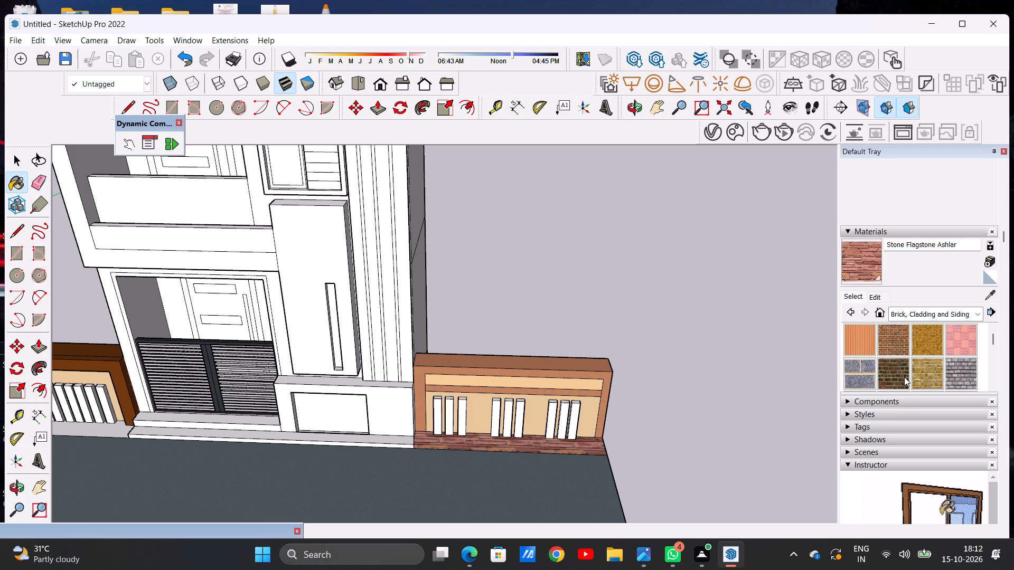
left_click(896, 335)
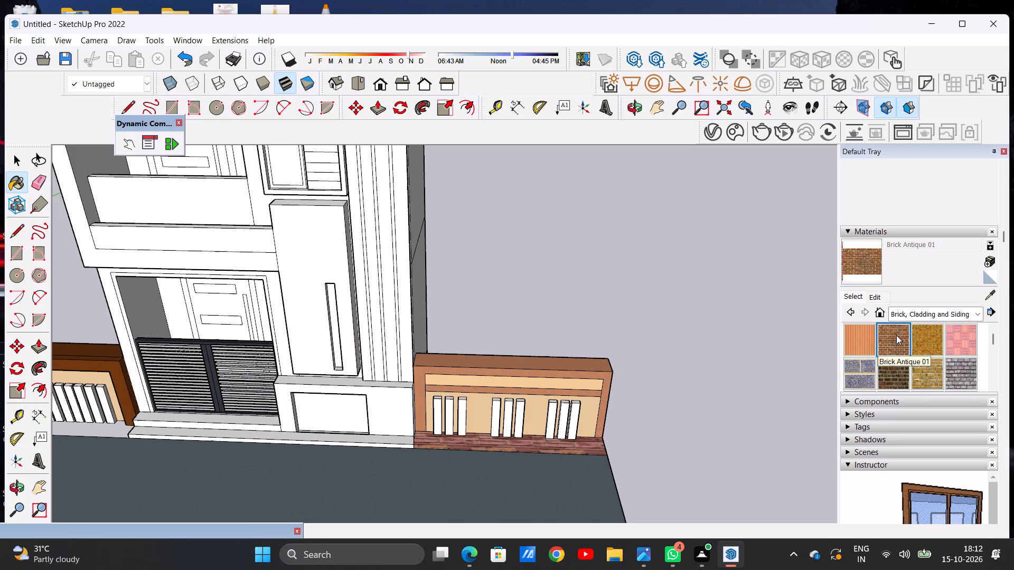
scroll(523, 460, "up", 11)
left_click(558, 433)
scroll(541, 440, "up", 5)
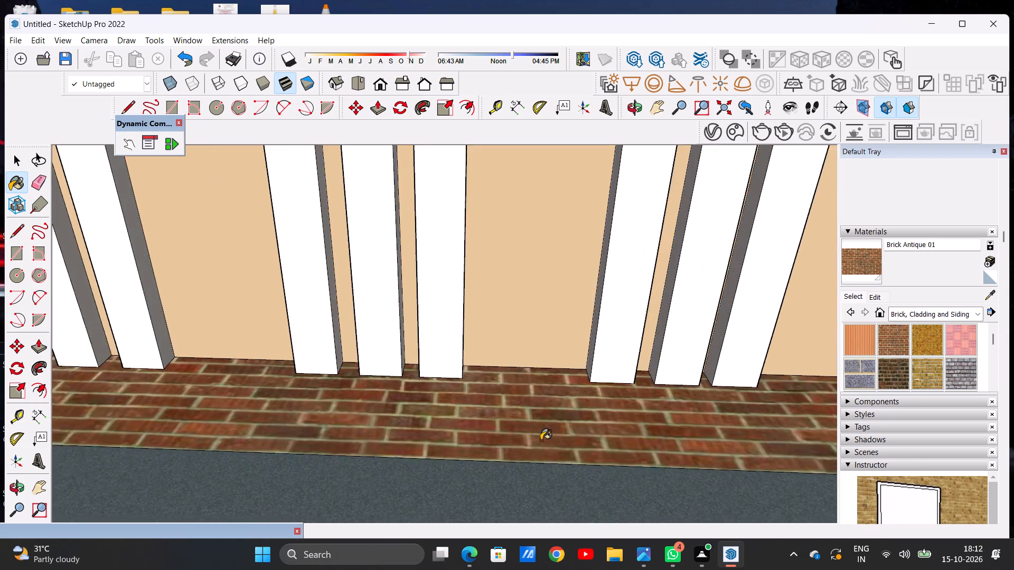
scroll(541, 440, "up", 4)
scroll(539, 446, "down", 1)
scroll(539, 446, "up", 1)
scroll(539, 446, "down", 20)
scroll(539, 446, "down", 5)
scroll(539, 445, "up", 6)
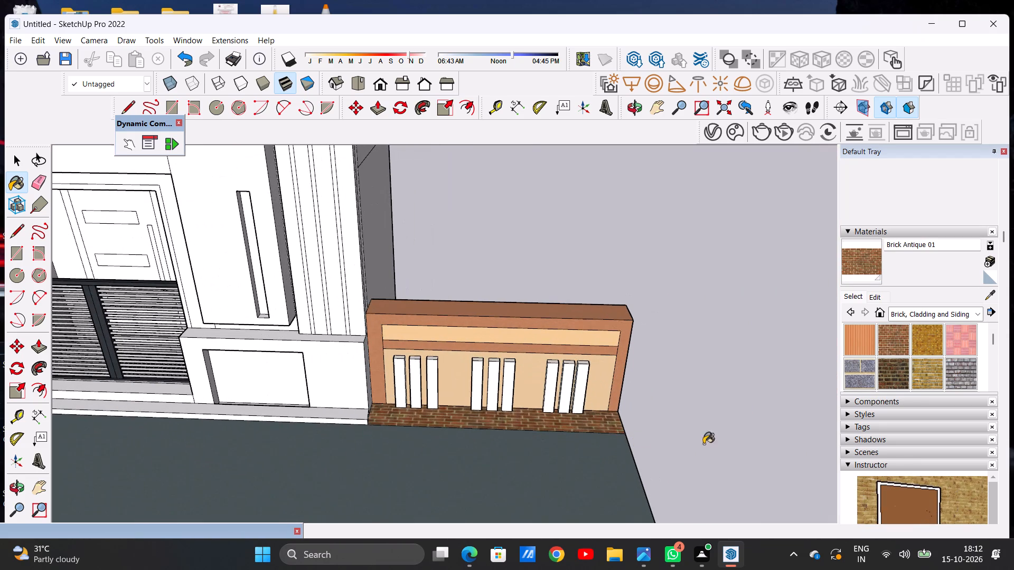
Paint the floor strips at the foot of both the right and left boundary walls with Stone Flagstone Ashlar.
scroll(890, 375, "down", 2)
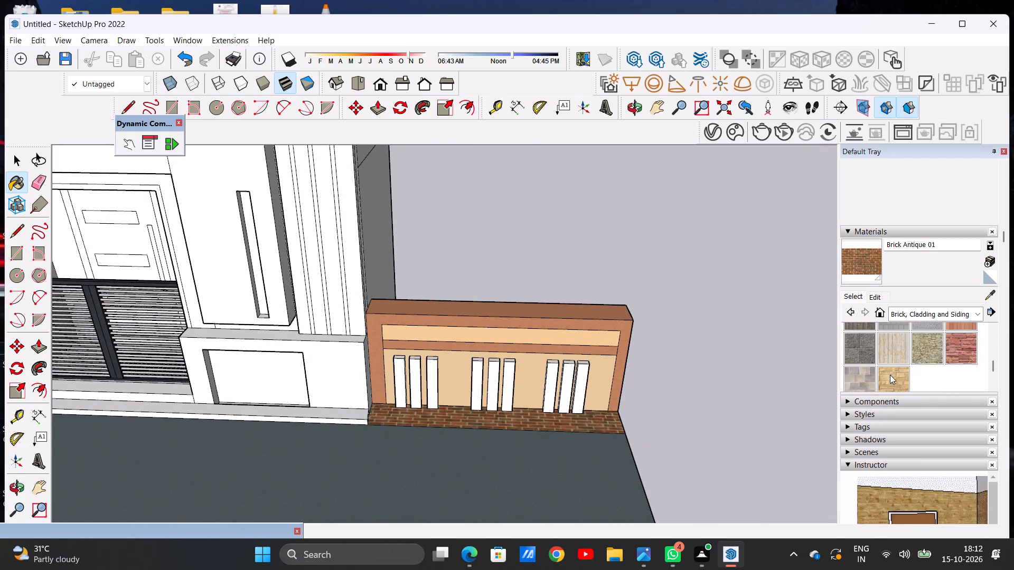
left_click(968, 346)
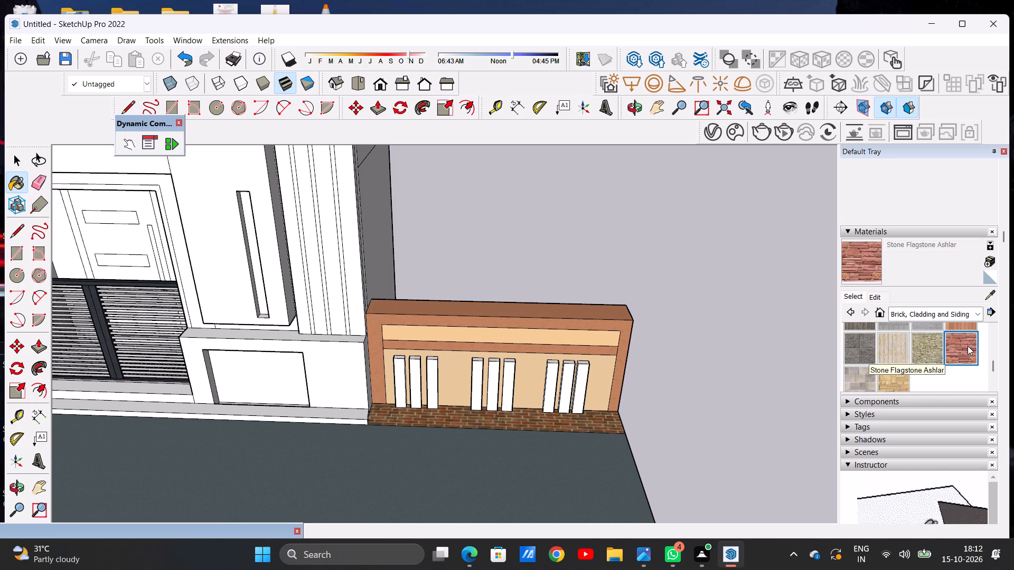
left_click(519, 419)
scroll(524, 424, "up", 4)
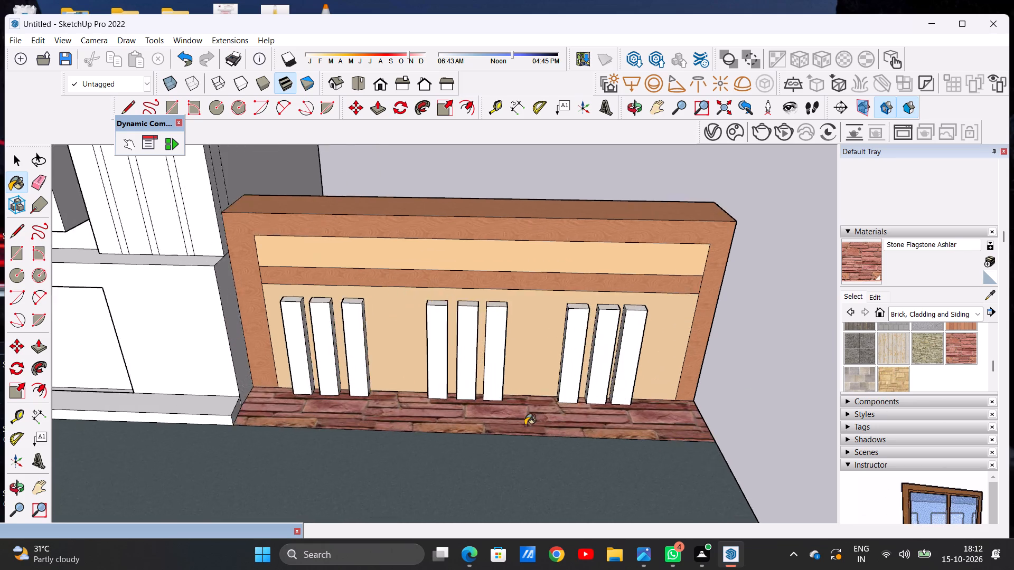
scroll(525, 425, "up", 6)
scroll(575, 455, "down", 19)
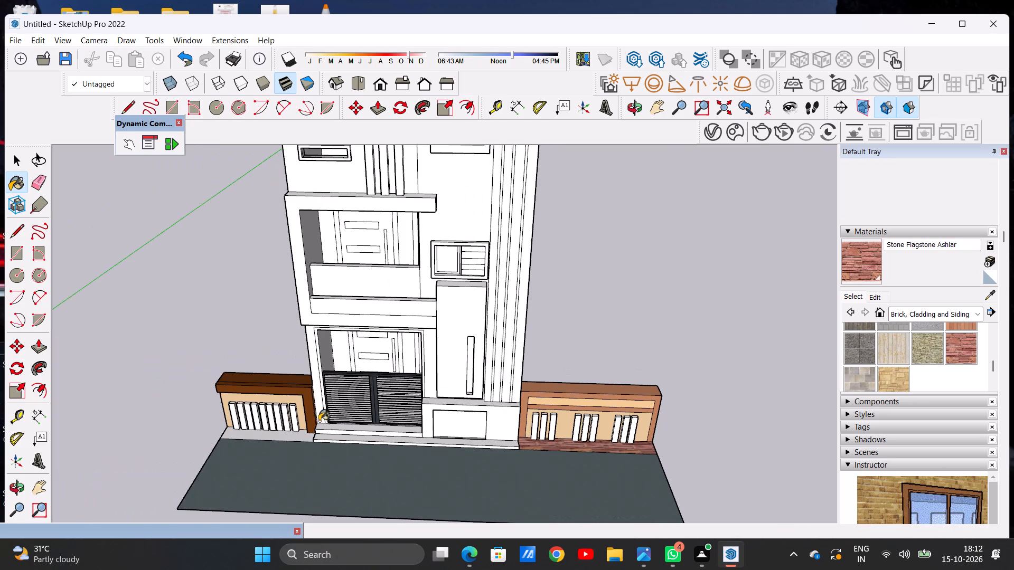
scroll(284, 429, "up", 14)
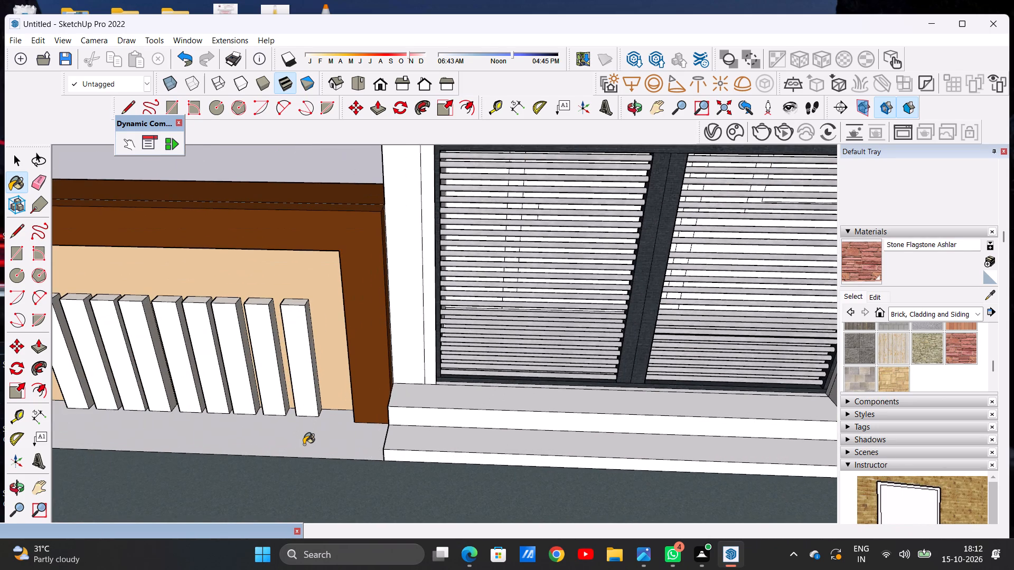
left_click(304, 444)
scroll(336, 452, "down", 8)
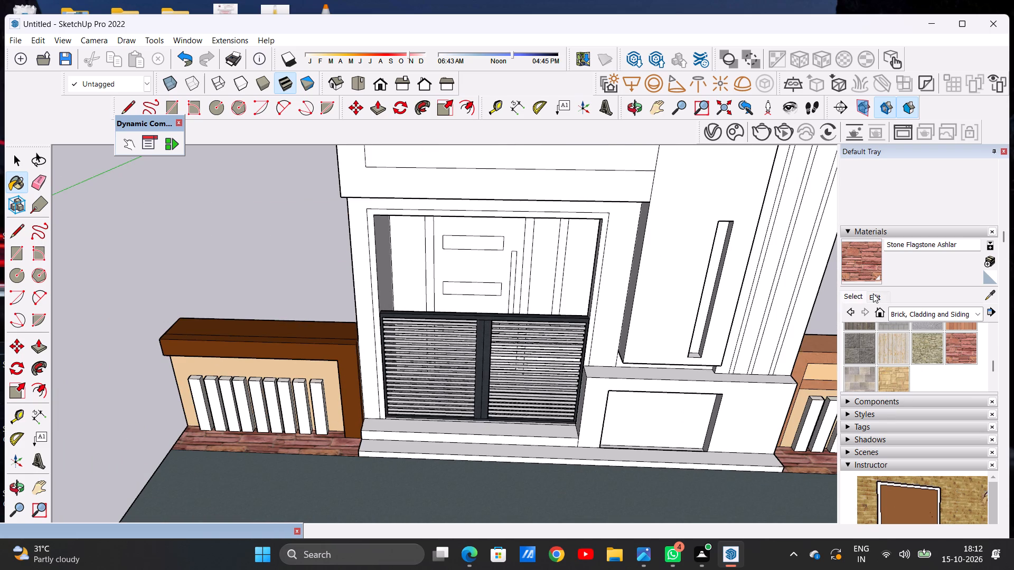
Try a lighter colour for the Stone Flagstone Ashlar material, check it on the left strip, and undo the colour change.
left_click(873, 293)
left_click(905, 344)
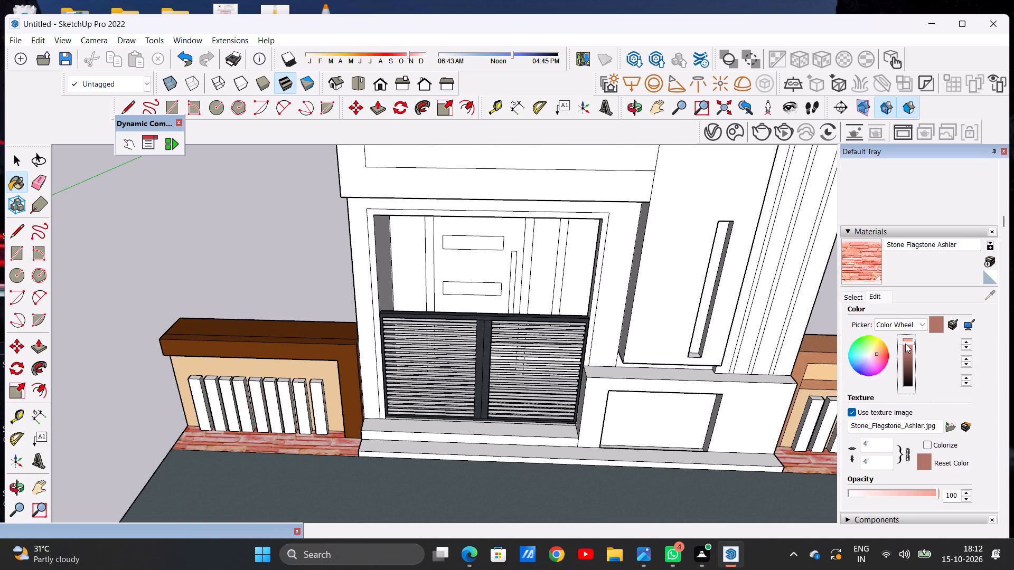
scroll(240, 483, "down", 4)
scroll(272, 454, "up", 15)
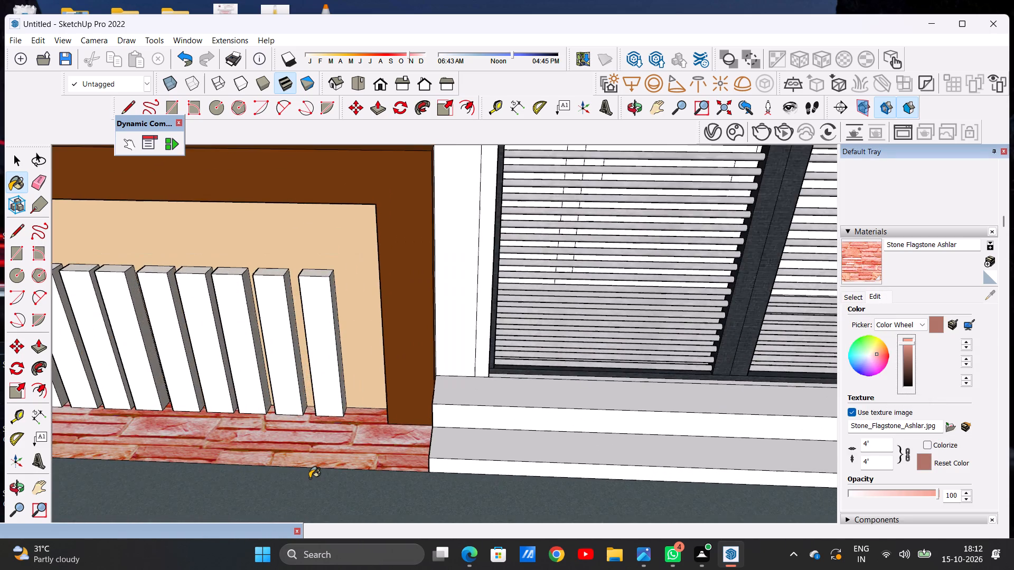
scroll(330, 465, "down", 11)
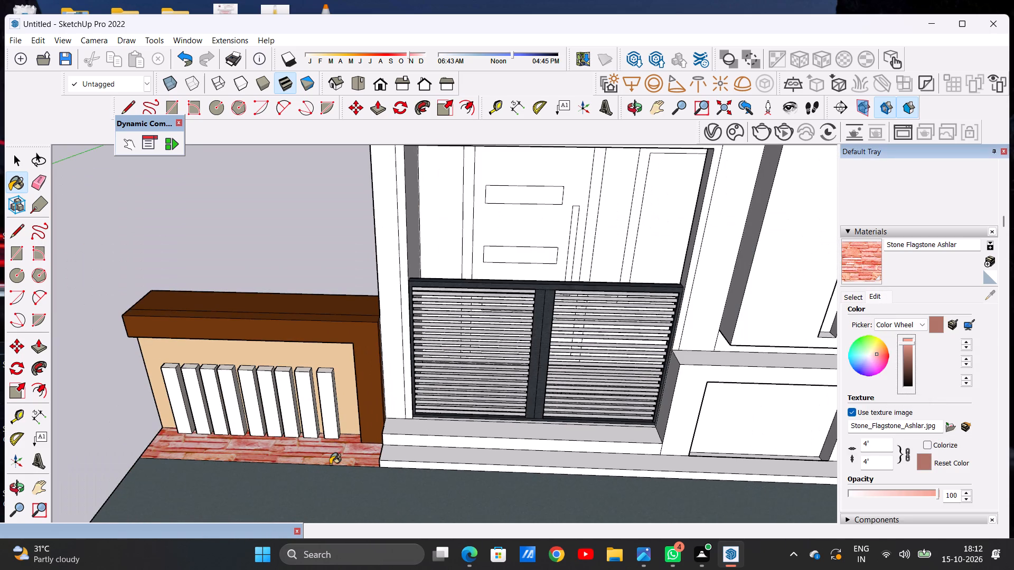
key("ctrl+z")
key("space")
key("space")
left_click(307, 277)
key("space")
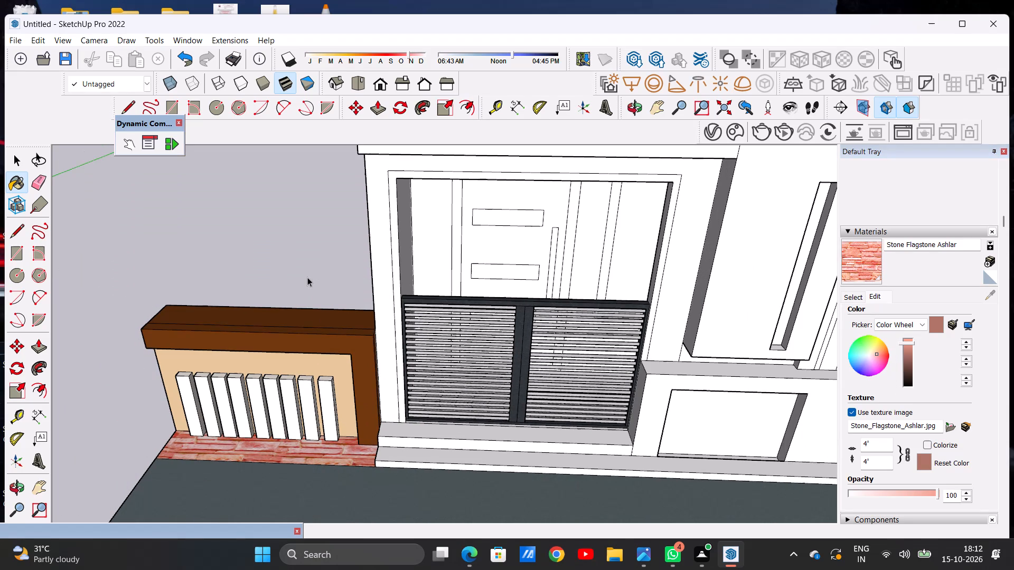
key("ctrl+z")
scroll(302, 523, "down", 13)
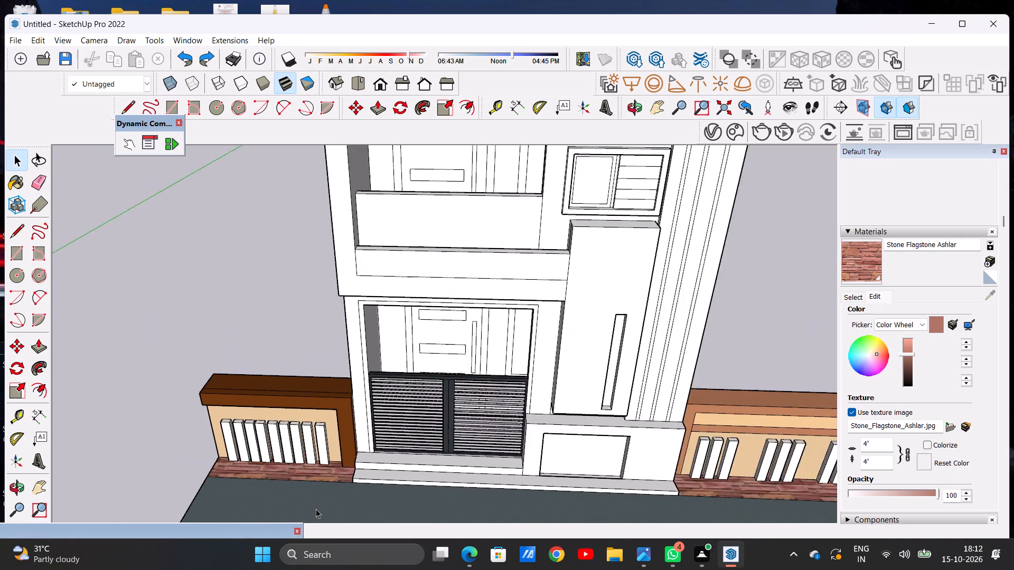
Review the stone-textured strips and both boundary walls against the whole front elevation from above, the side and the front.
scroll(316, 509, "down", 13)
scroll(429, 455, "up", 9)
scroll(463, 392, "down", 1)
scroll(463, 392, "up", 3)
middle_click_drag(489, 403, 327, 429)
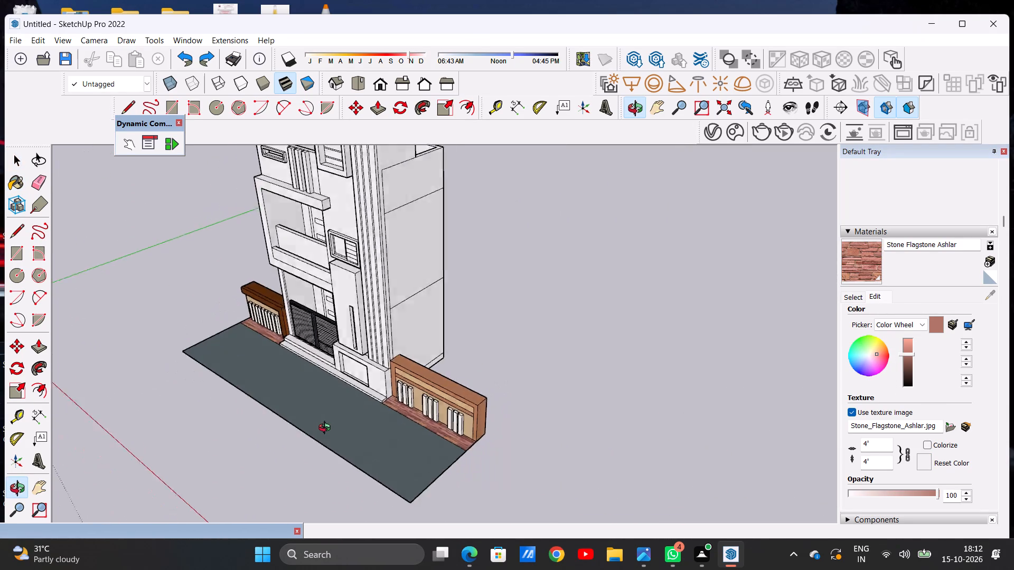
middle_click_drag(327, 429, 451, 446)
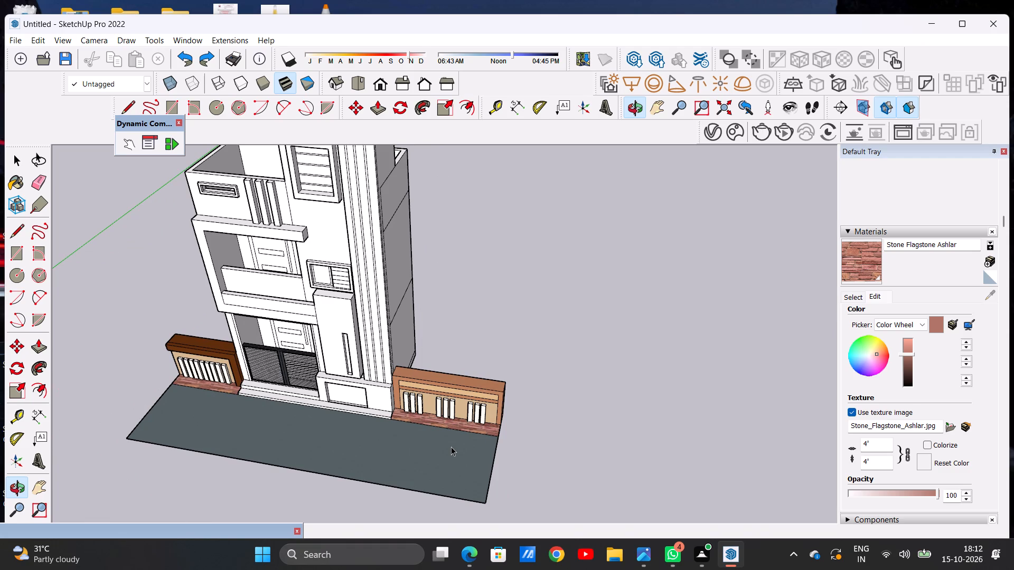
scroll(443, 443, "down", 7)
scroll(385, 417, "up", 7)
middle_click_drag(389, 431, 460, 387)
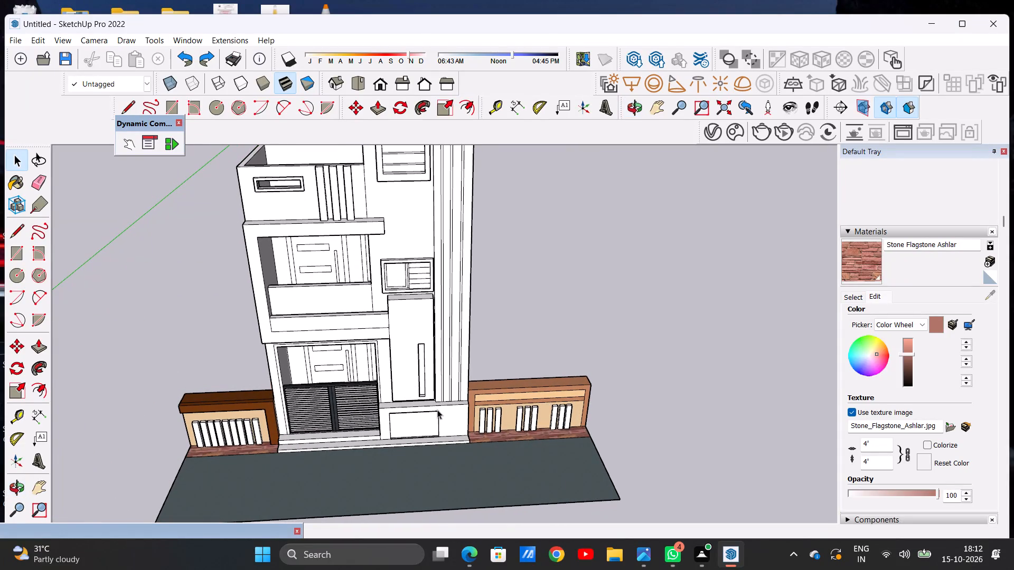
scroll(437, 410, "down", 1)
scroll(460, 427, "up", 1)
scroll(460, 427, "down", 1)
scroll(460, 427, "up", 4)
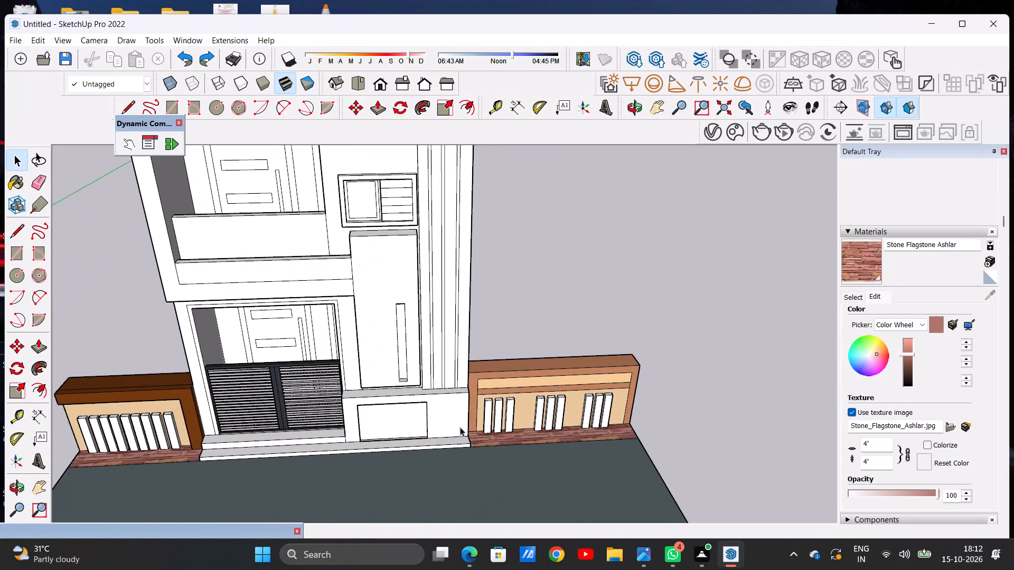
middle_click_drag(372, 421, 369, 373)
scroll(365, 420, "up", 7)
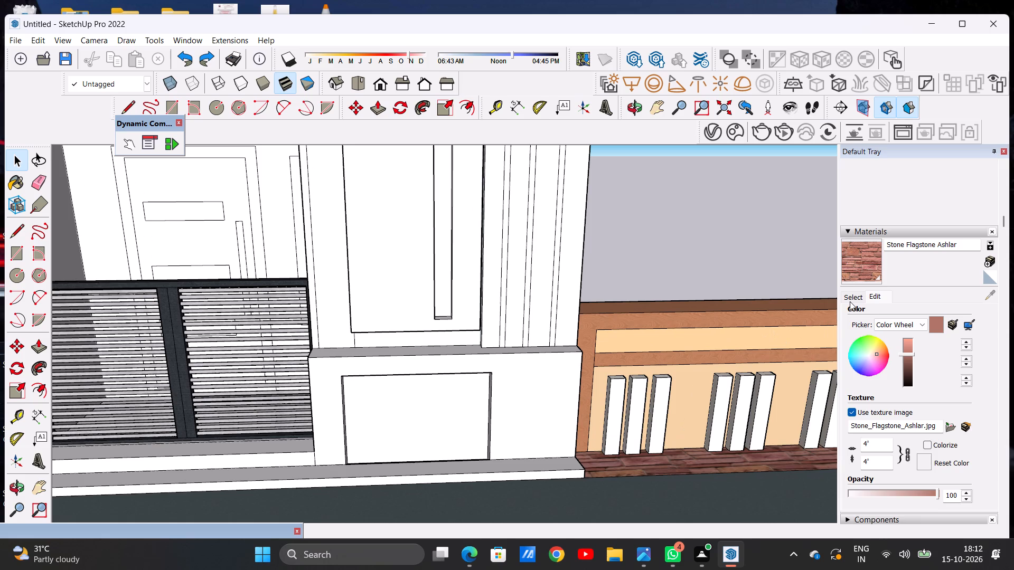
Paint the floor strip at the foot of the right boundary wall with Brick Basket from the Brick, Cladding and Siding collection.
left_click(850, 301)
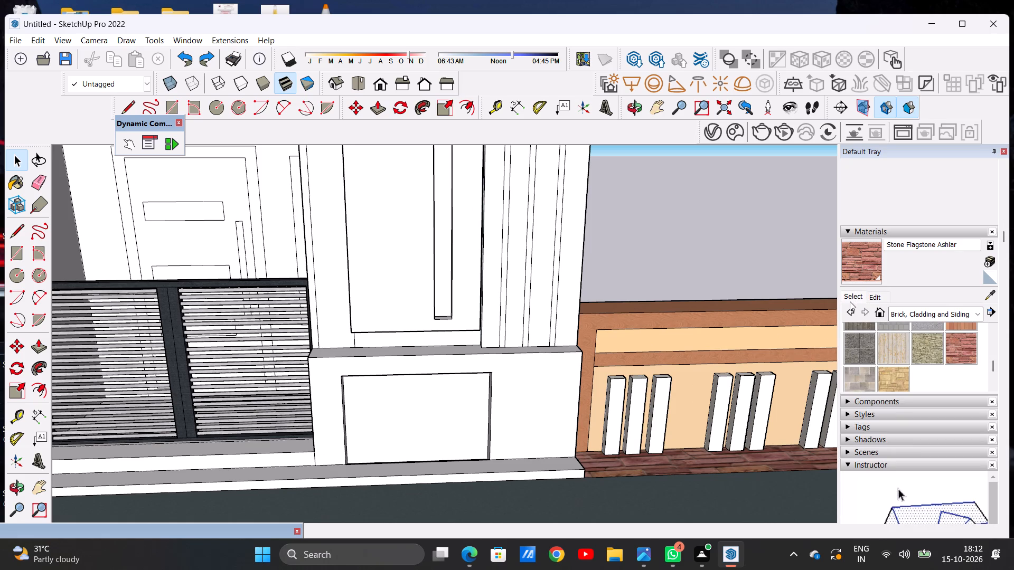
left_click(849, 293)
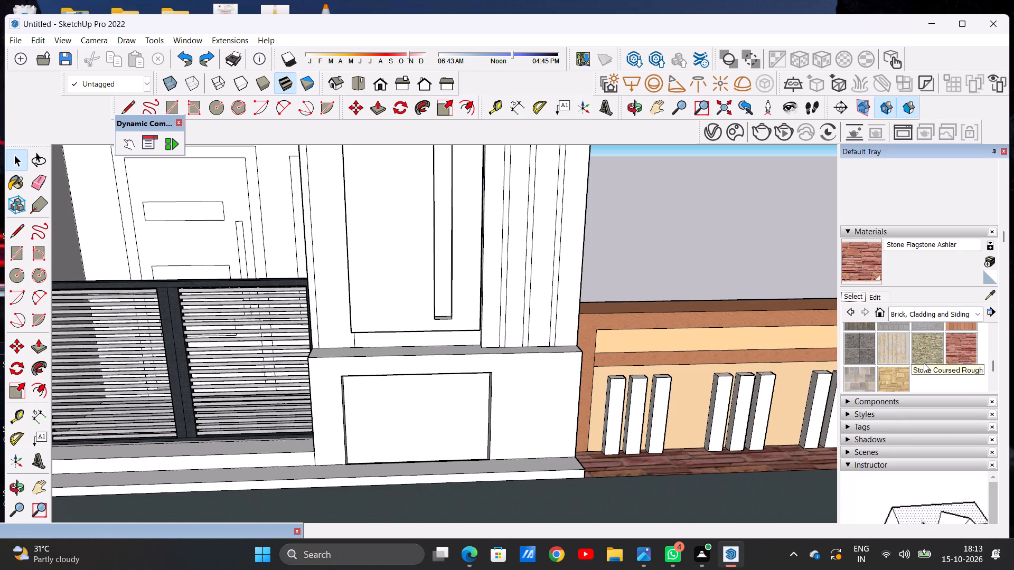
scroll(915, 369, "up", 2)
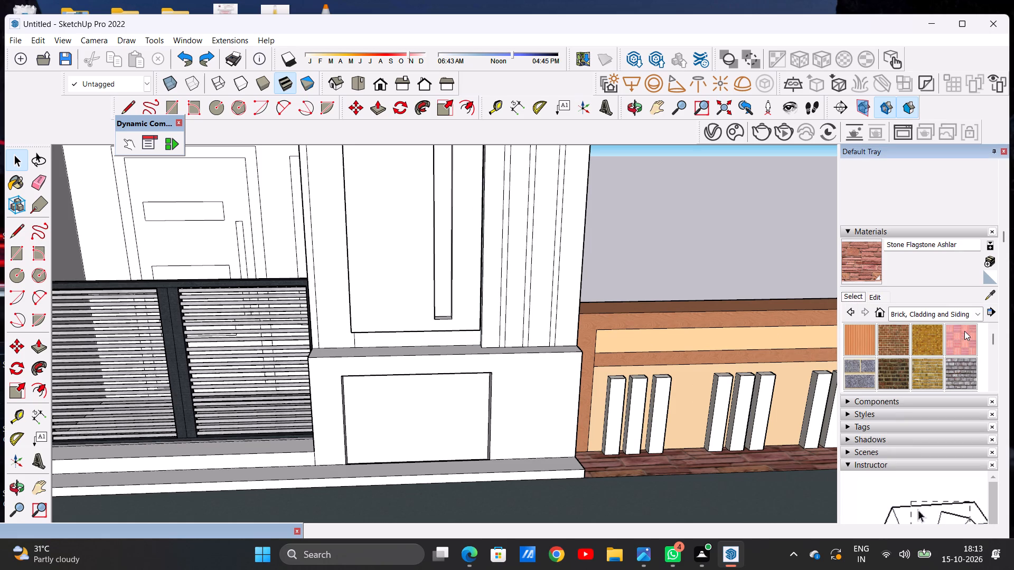
left_click(963, 334)
scroll(711, 457, "up", 13)
left_click(682, 476)
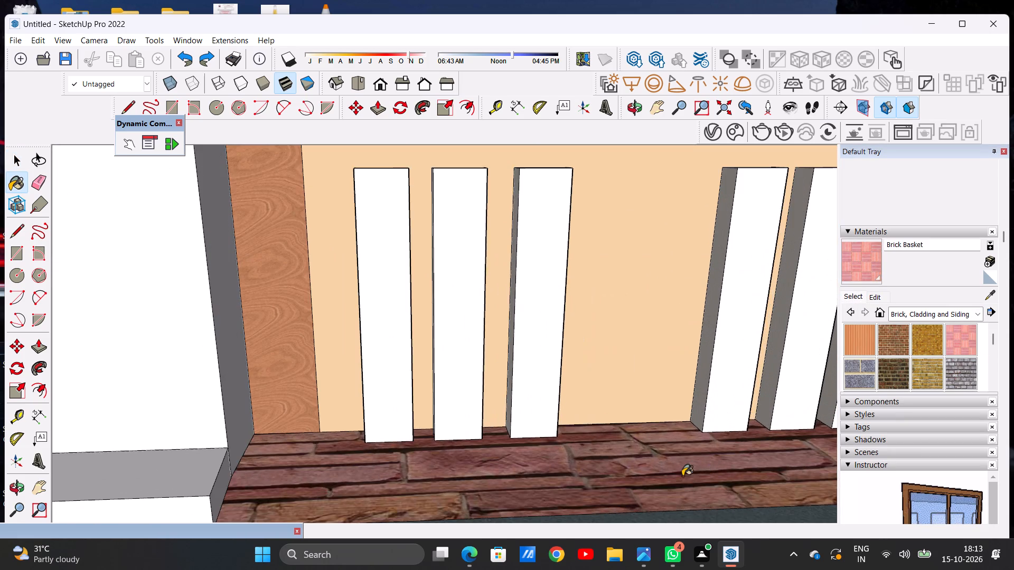
scroll(682, 476, "down", 3)
scroll(577, 496, "up", 6)
scroll(585, 491, "down", 17)
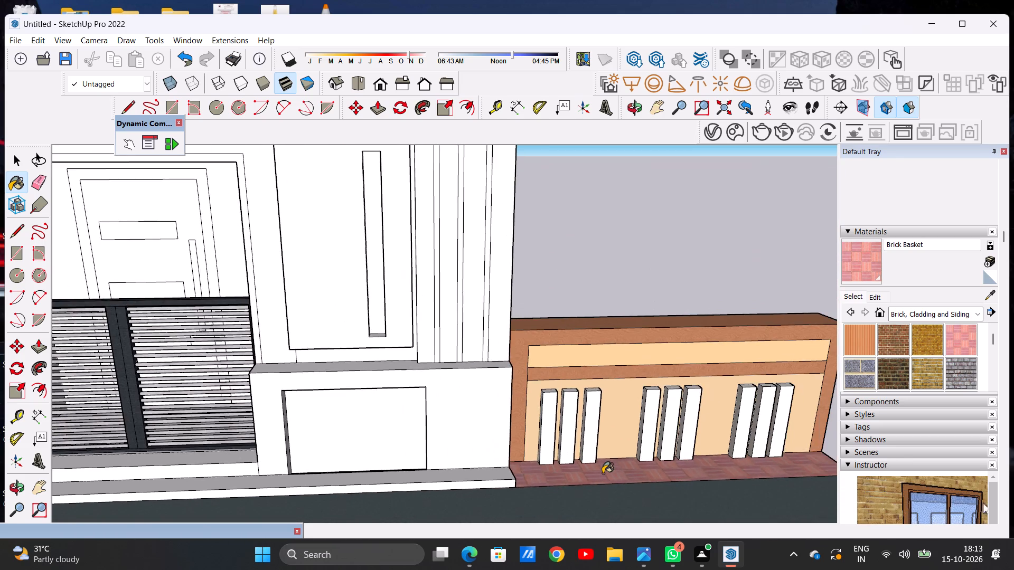
Paint the floor strip at the foot of the left boundary wall with Brick Basket.
scroll(603, 473, "down", 5)
scroll(133, 503, "up", 2)
scroll(133, 503, "down", 1)
scroll(133, 503, "up", 19)
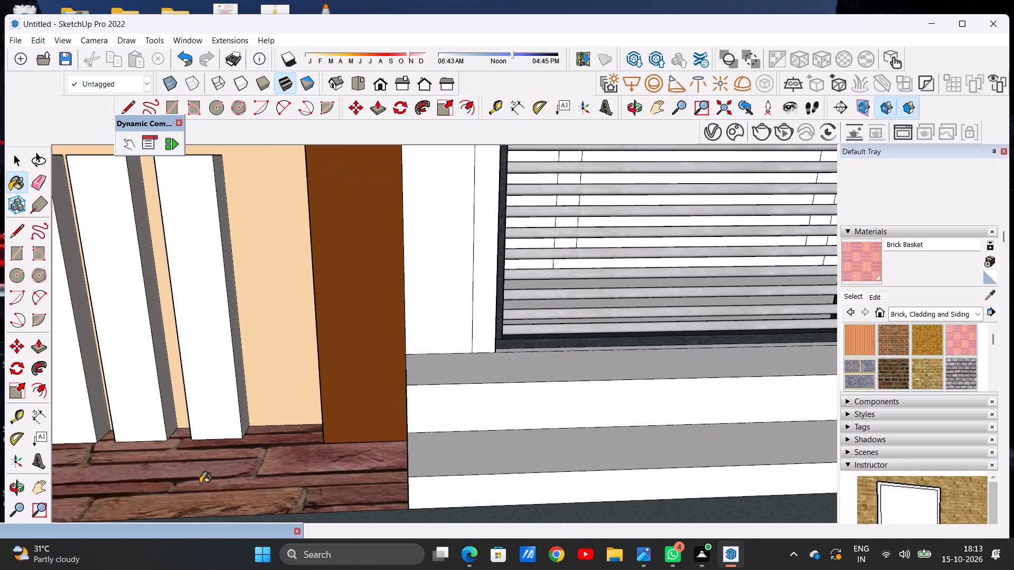
left_click(200, 483)
key("space")
Review the brick-textured floor strips along both boundary walls against the lower part of the front elevation.
scroll(270, 470, "down", 16)
scroll(270, 470, "up", 6)
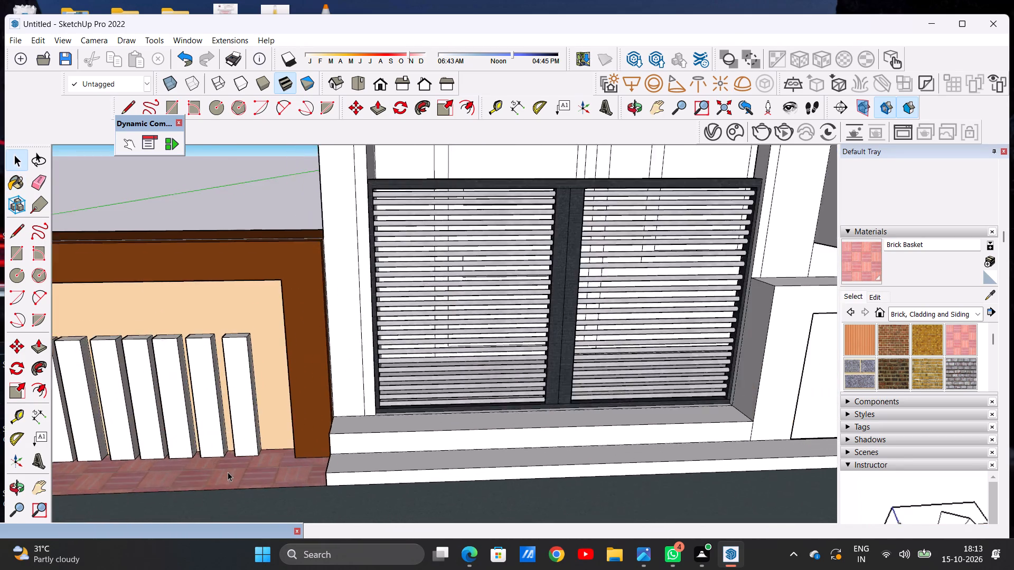
scroll(228, 472, "up", 4)
scroll(227, 472, "down", 17)
scroll(548, 472, "up", 4)
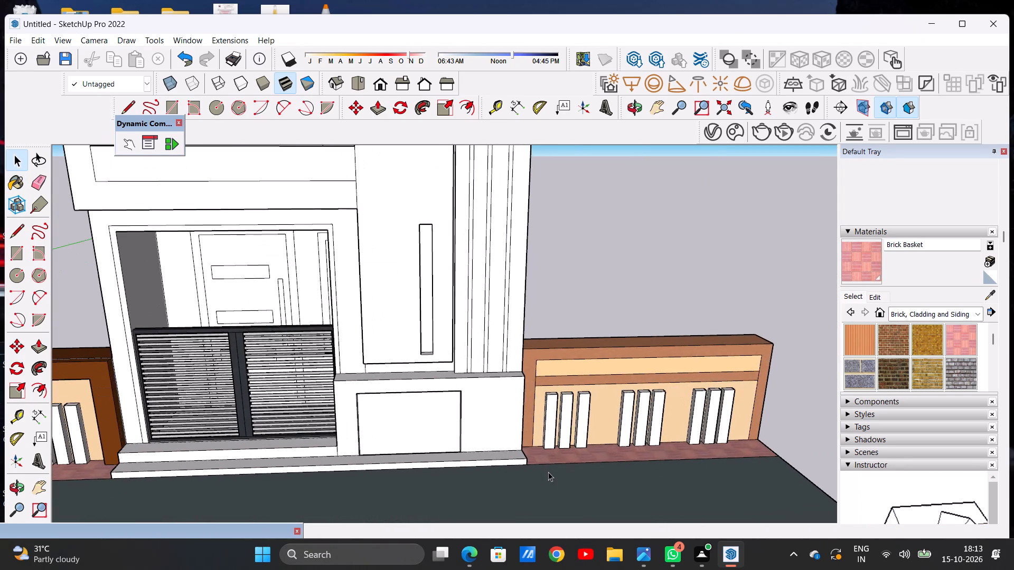
middle_click_drag(537, 469, 538, 508)
scroll(538, 508, "down", 5)
scroll(454, 439, "down", 1)
scroll(454, 439, "up", 3)
scroll(454, 439, "down", 1)
scroll(454, 439, "up", 1)
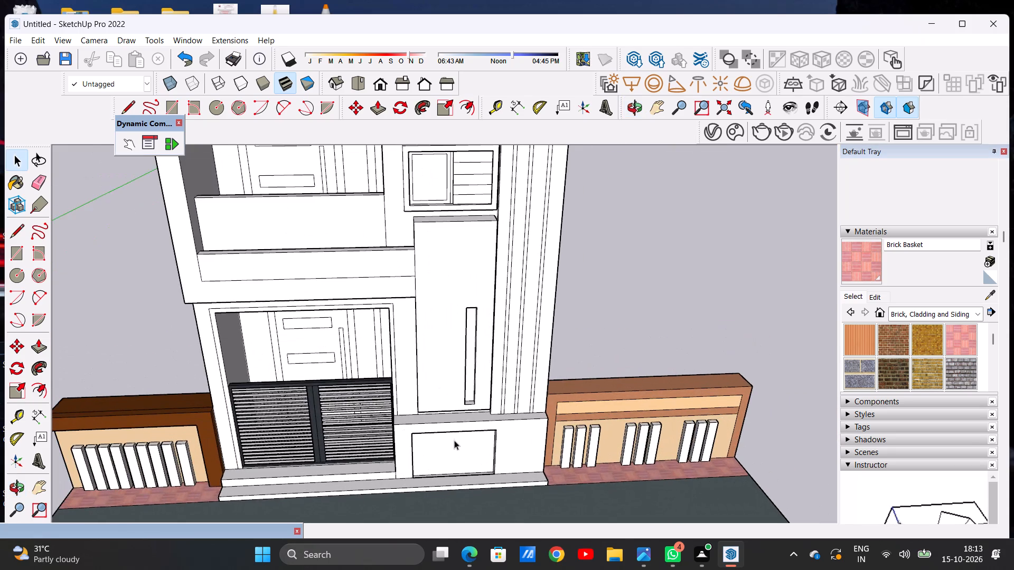
middle_click_drag(457, 462, 447, 448)
scroll(447, 448, "up", 6)
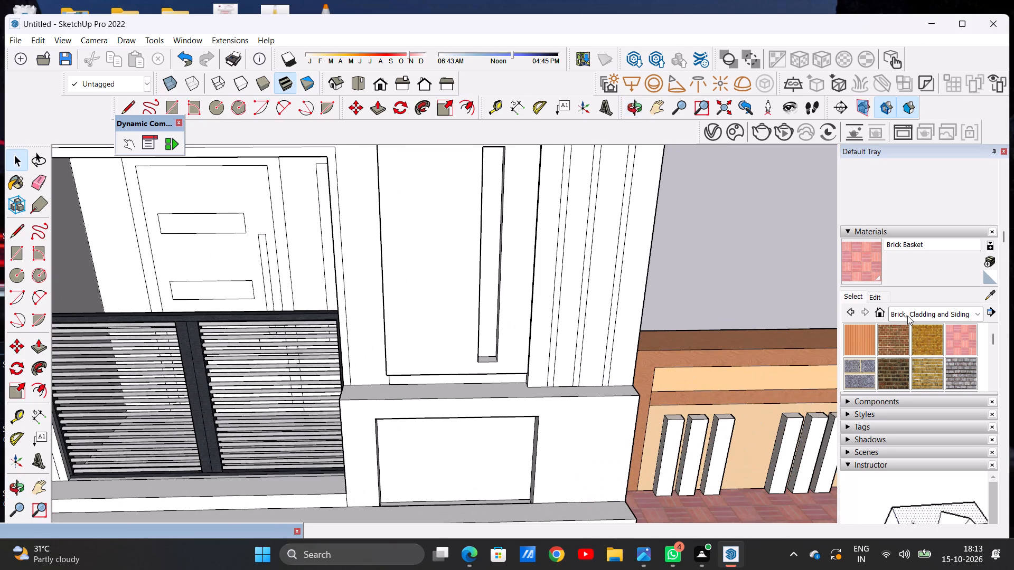
Paint the recessed rectangular panel in the low wall beside the gate with Wood Floor Parquet from the Wood collection.
left_click(907, 316)
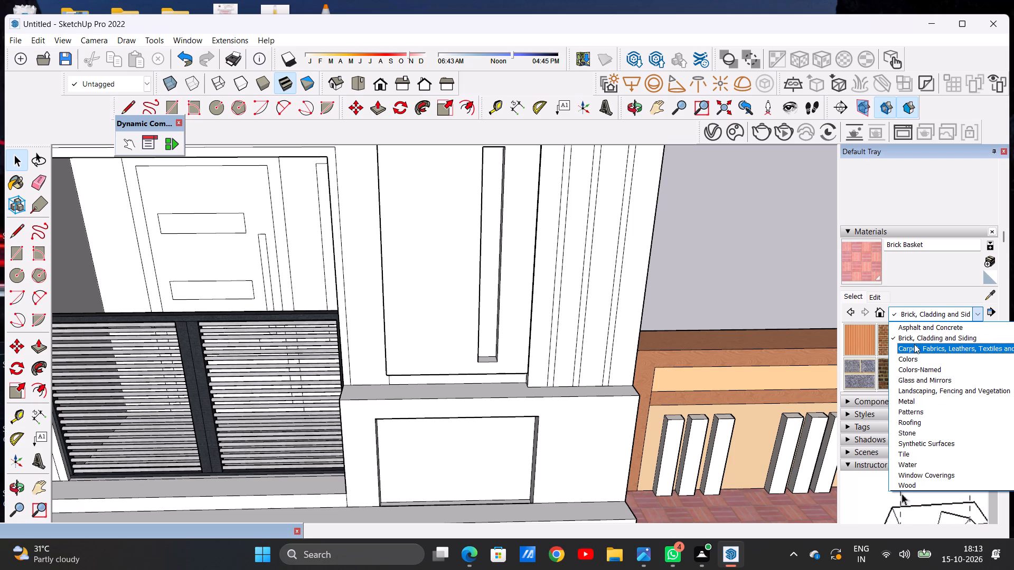
scroll(541, 434, "down", 8)
scroll(499, 448, "up", 2)
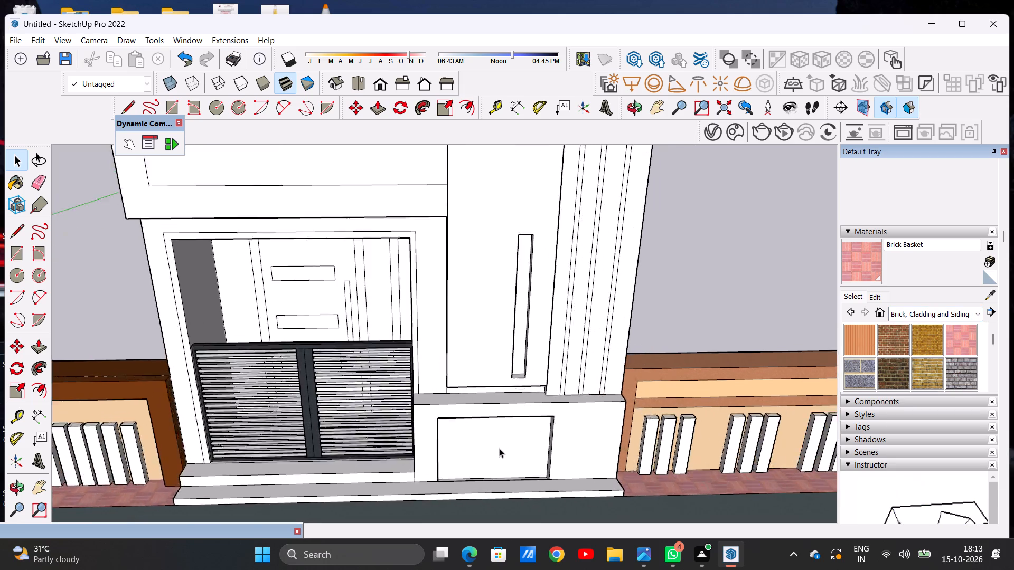
scroll(499, 448, "up", 5)
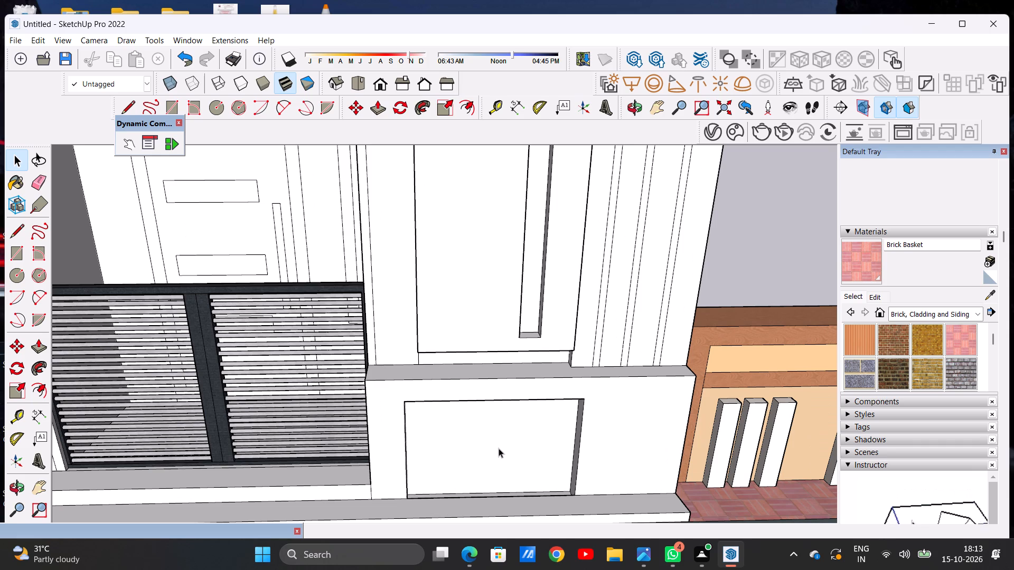
scroll(493, 441, "down", 6)
middle_click_drag(490, 446, 477, 418)
scroll(504, 458, "up", 8)
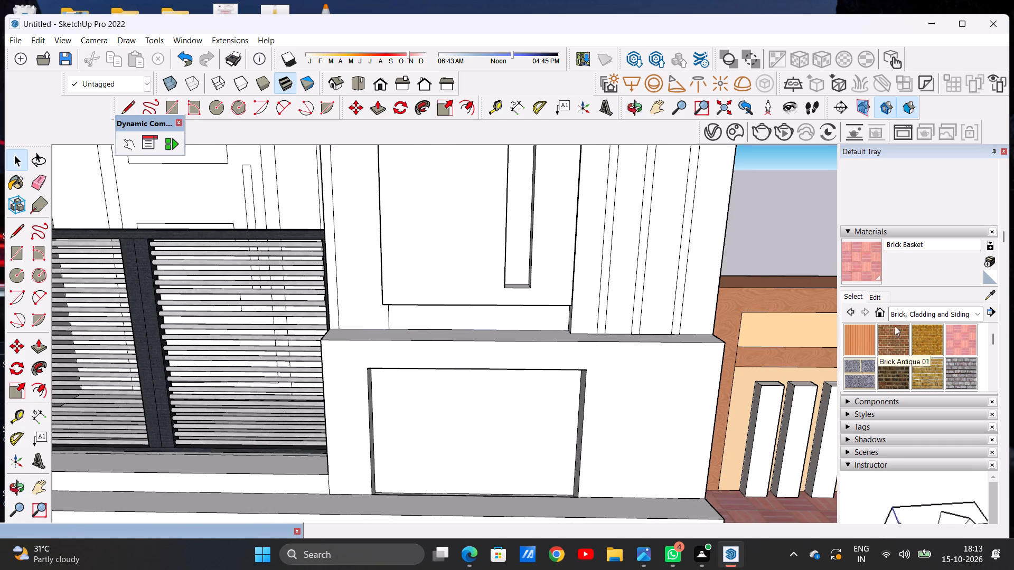
left_click(898, 315)
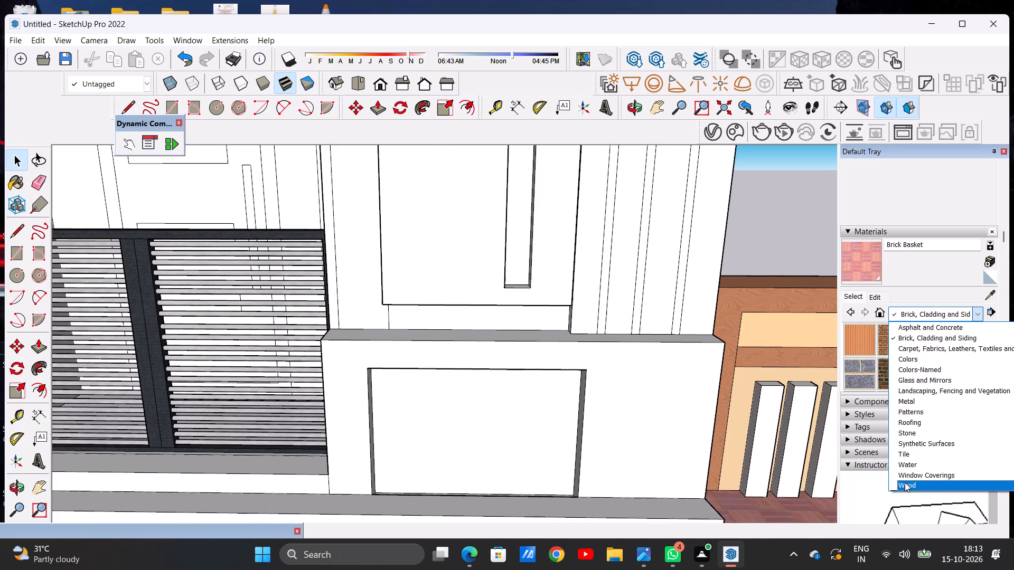
left_click(905, 482)
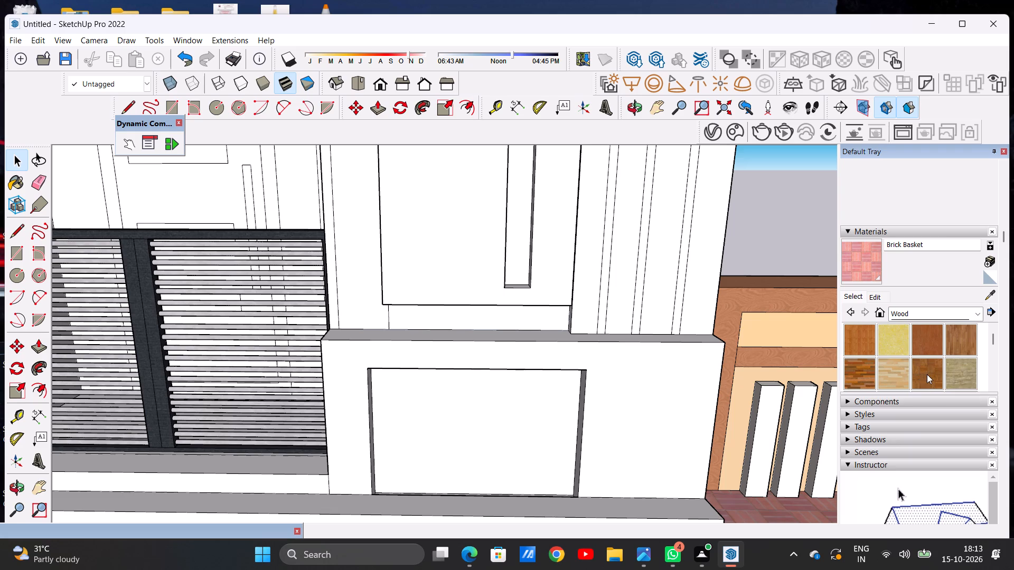
left_click(927, 374)
left_click(427, 439)
scroll(485, 457, "up", 7)
scroll(531, 431, "down", 5)
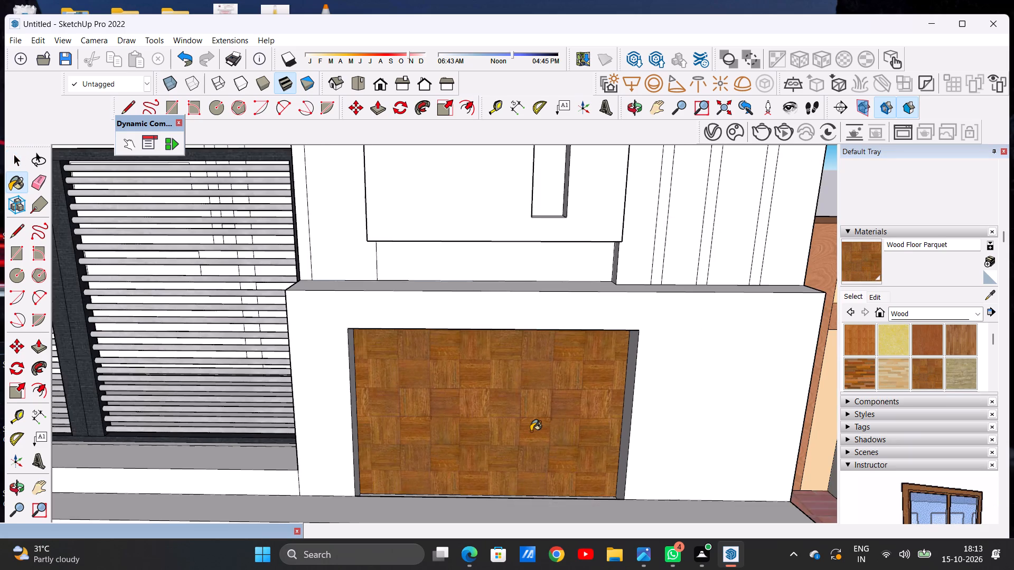
scroll(531, 431, "down", 3)
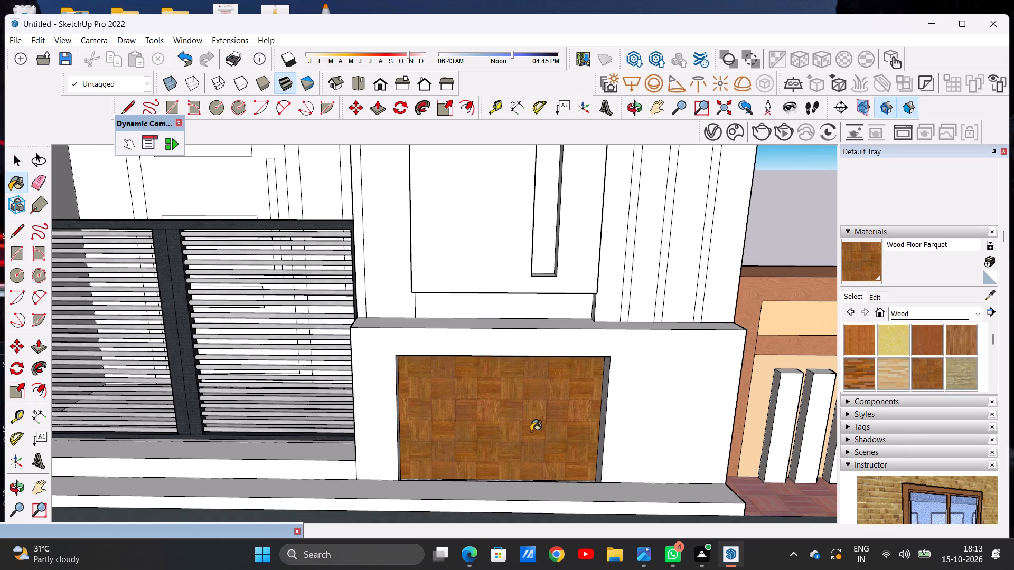
scroll(531, 431, "up", 4)
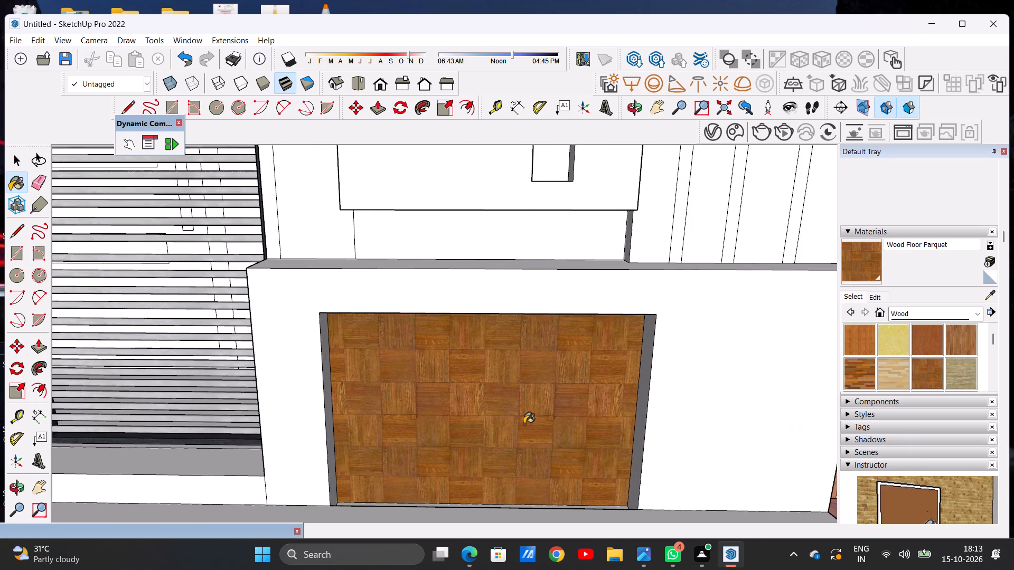
Paint the left inner side face of the panel's recess with Wood Floor Parquet.
middle_click_drag(520, 423, 440, 405)
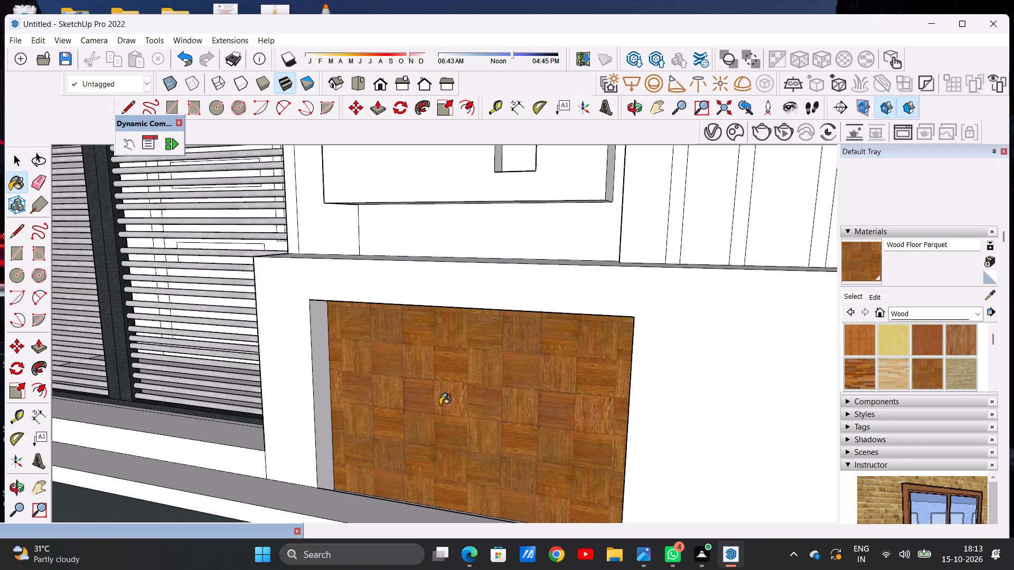
scroll(348, 333, "down", 4)
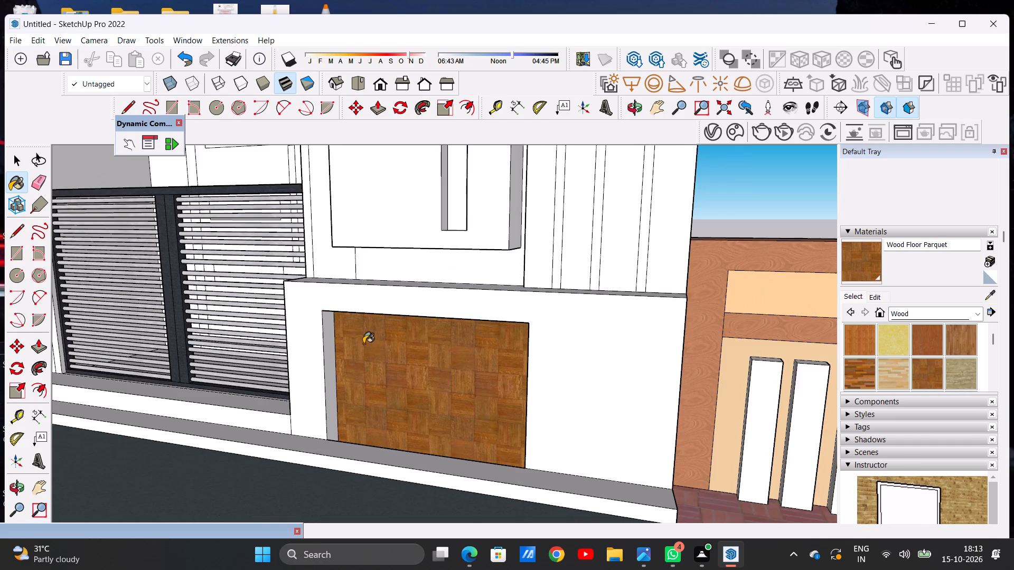
middle_click_drag(293, 359, 225, 369)
scroll(260, 361, "up", 11)
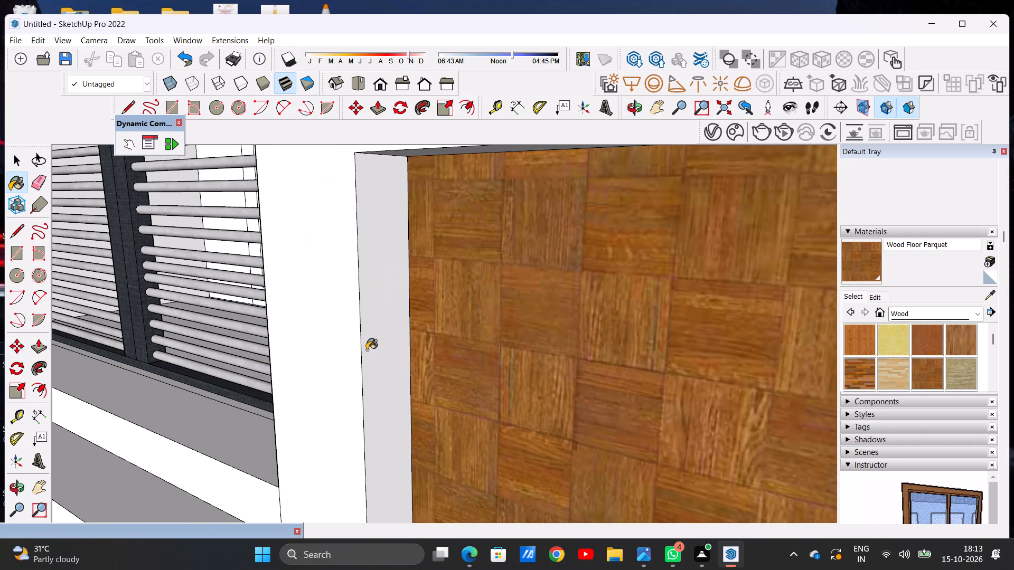
left_click(368, 349)
scroll(318, 410, "down", 11)
middle_click_drag(343, 425, 403, 414)
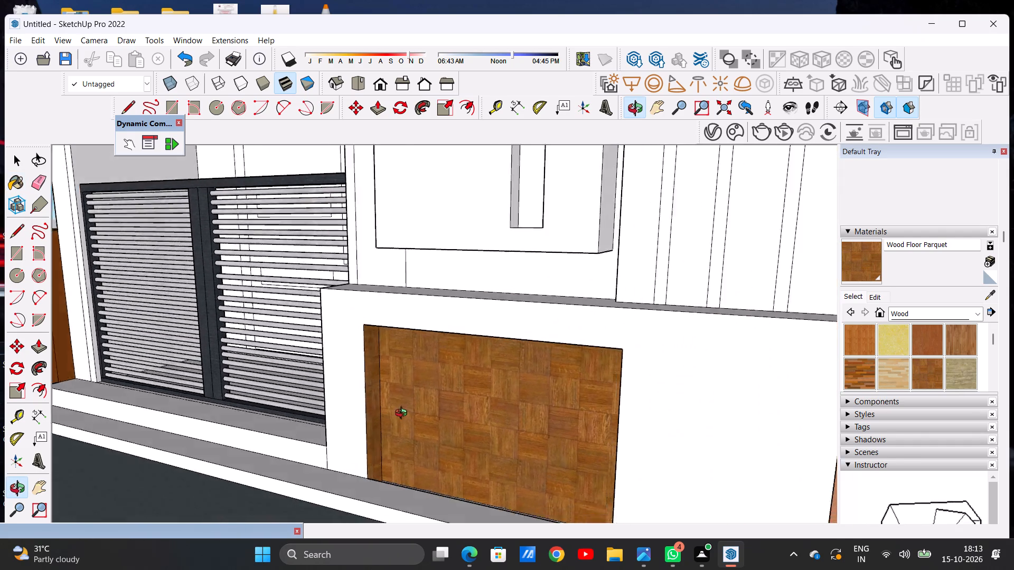
middle_click_drag(403, 414, 464, 420)
Paint the right inner side face of the panel's recess with Wood Floor Parquet.
scroll(419, 419, "down", 11)
middle_click_drag(387, 443, 556, 420)
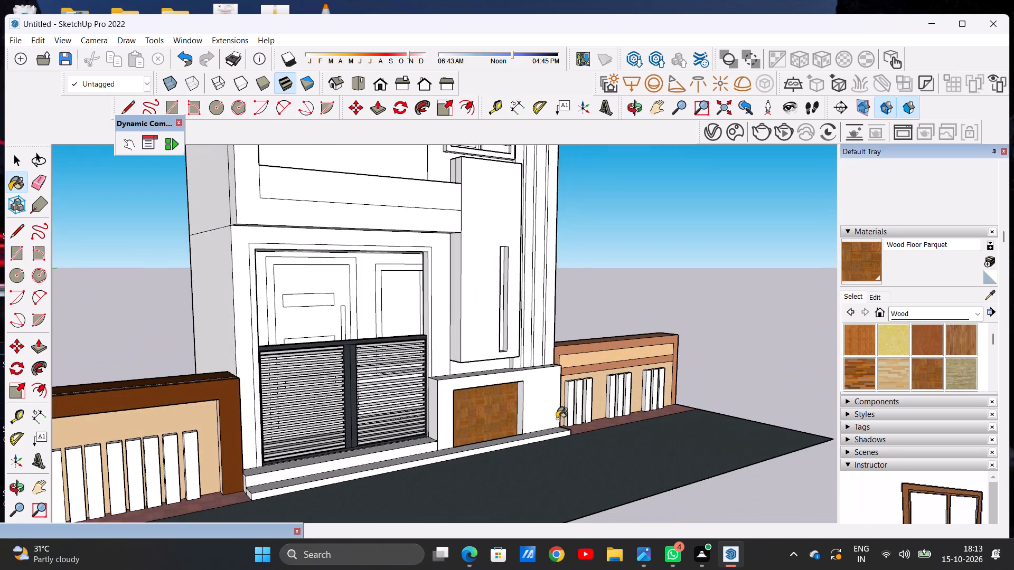
scroll(540, 398, "up", 7)
scroll(485, 396, "up", 9)
scroll(522, 357, "down", 1)
scroll(522, 357, "up", 2)
left_click(522, 357)
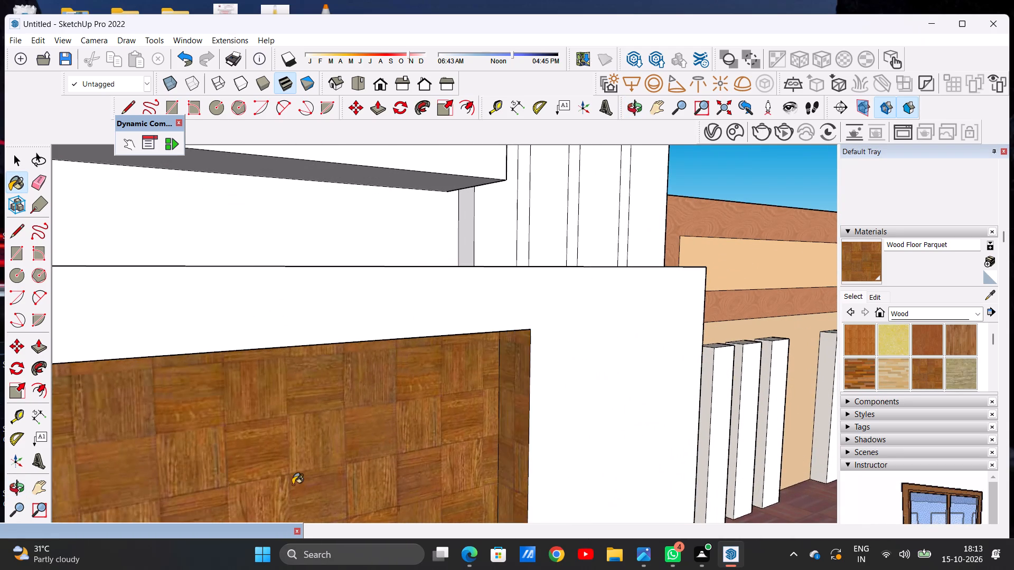
Paint the upper inner face of the panel's recess with Wood Floor Parquet.
scroll(293, 484, "down", 13)
middle_click_drag(315, 524, 293, 425)
scroll(285, 377, "down", 6)
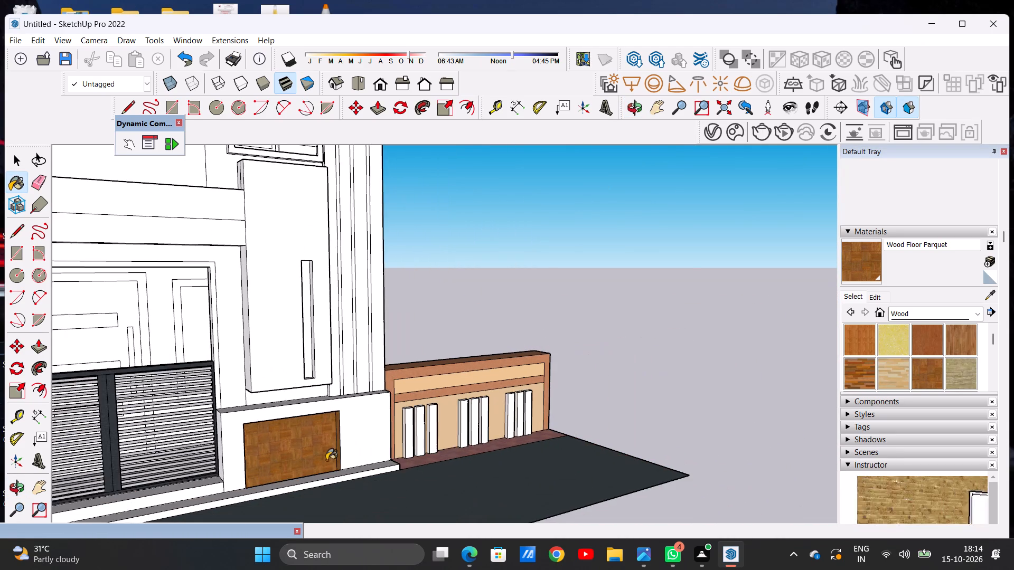
middle_click_drag(316, 470, 250, 394)
scroll(229, 412, "up", 12)
middle_click_drag(337, 483, 333, 445)
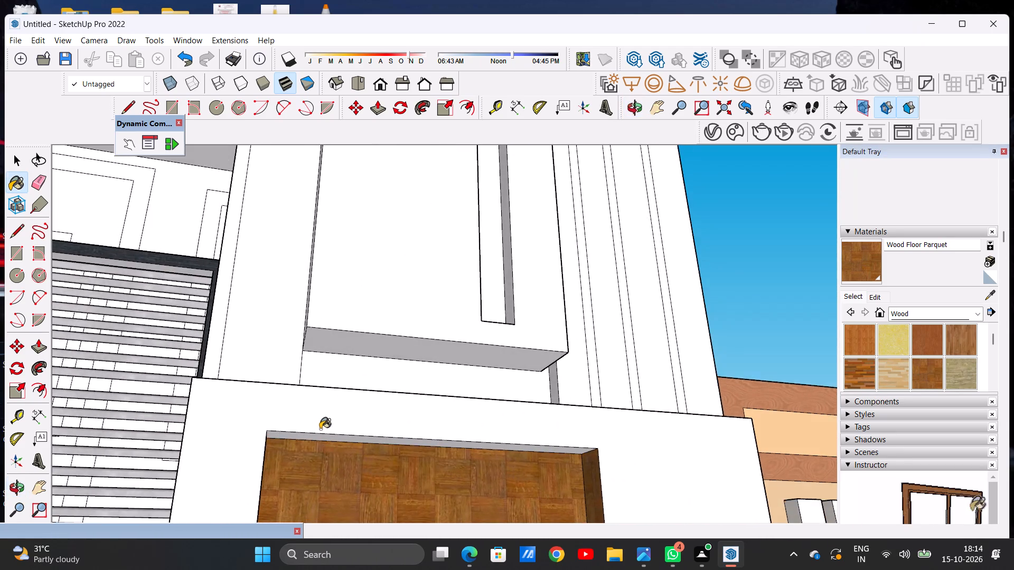
scroll(317, 431, "up", 9)
scroll(315, 436, "down", 1)
scroll(315, 436, "up", 2)
left_click(315, 436)
scroll(315, 436, "down", 20)
scroll(315, 436, "down", 3)
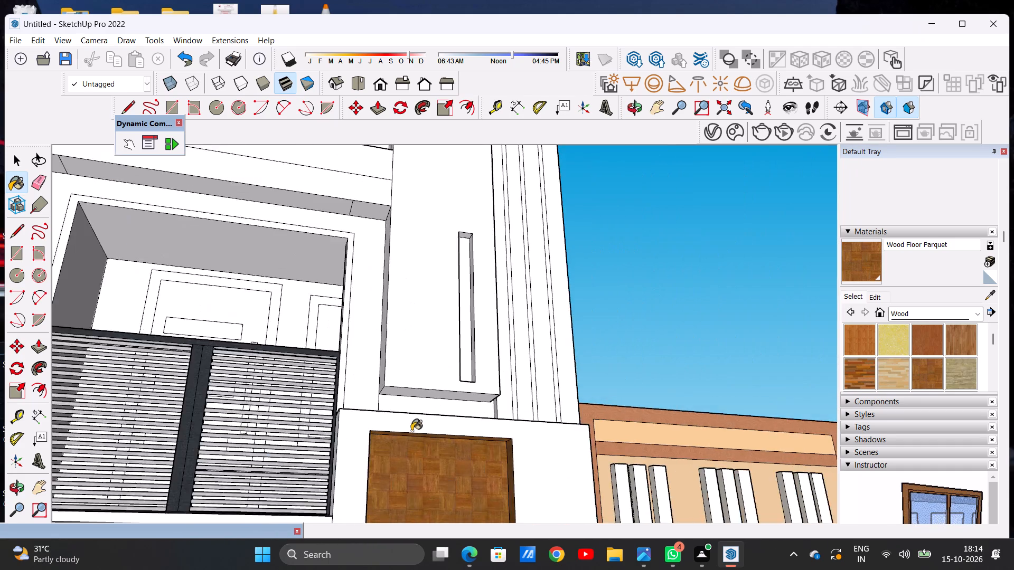
Paint the bottom inner face of the panel's recess with Wood Floor Parquet.
scroll(411, 431, "down", 4)
middle_click_drag(415, 436, 382, 552)
scroll(396, 488, "down", 5)
middle_click_drag(441, 474, 411, 488)
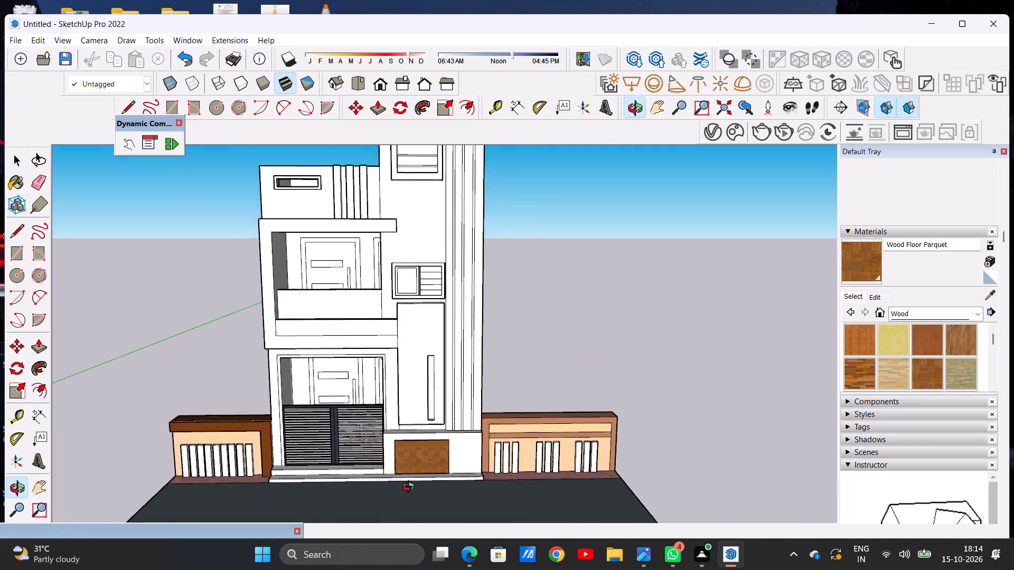
middle_click_drag(411, 488, 407, 491)
scroll(404, 451, "up", 4)
scroll(404, 451, "down", 1)
scroll(404, 450, "up", 9)
middle_click_drag(534, 449, 523, 512)
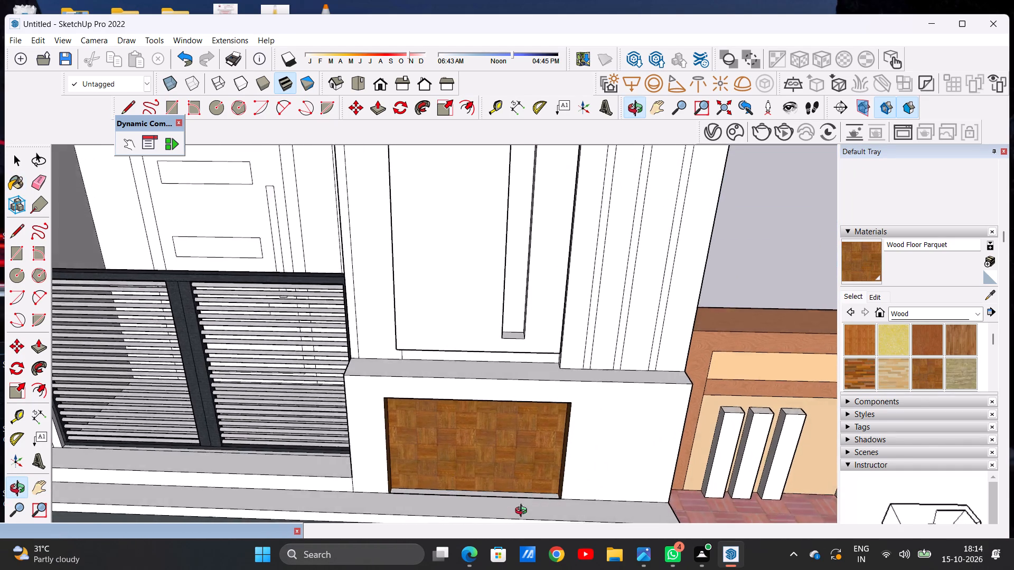
middle_click_drag(523, 512, 527, 532)
scroll(521, 474, "up", 17)
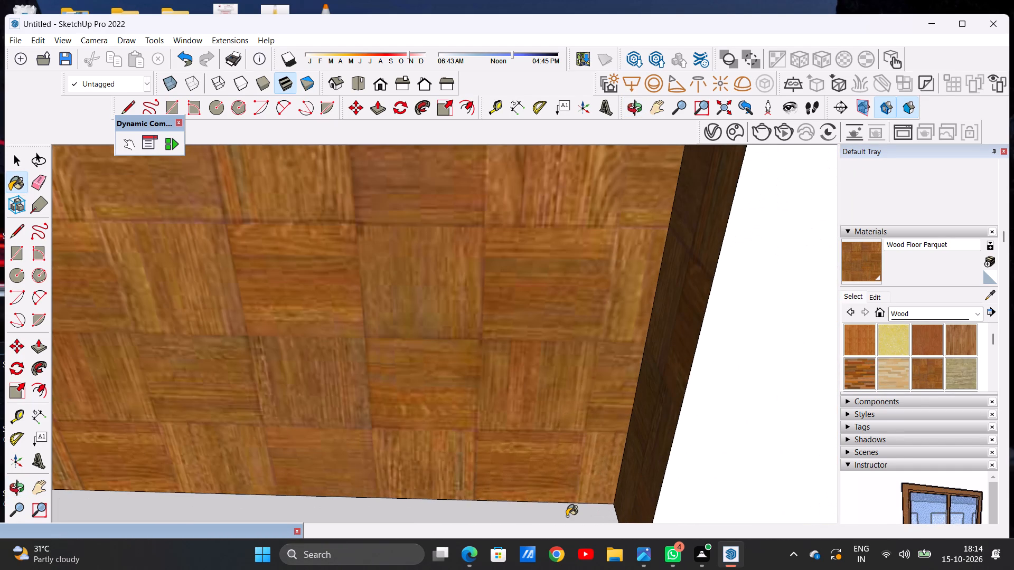
left_click(567, 516)
scroll(555, 409, "down", 15)
scroll(517, 407, "up", 3)
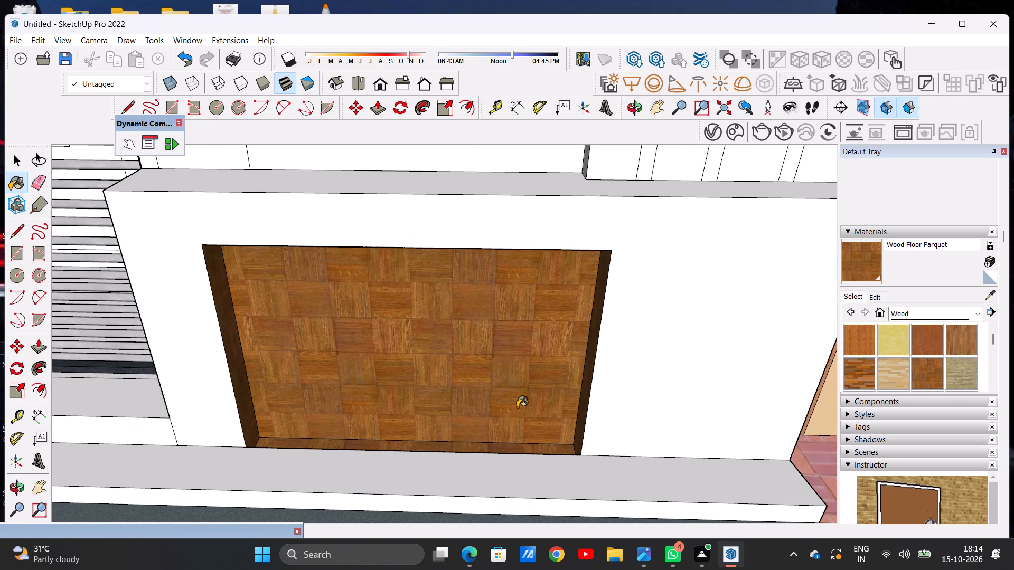
key("space")
Browse the Asphalt and Concrete, Brick, Cladding and Siding, and Carpet, Fabrics, Leathers material collections for a finish for the entrance steps.
scroll(515, 408, "down", 11)
scroll(501, 422, "up", 6)
middle_click_drag(498, 448, 501, 423)
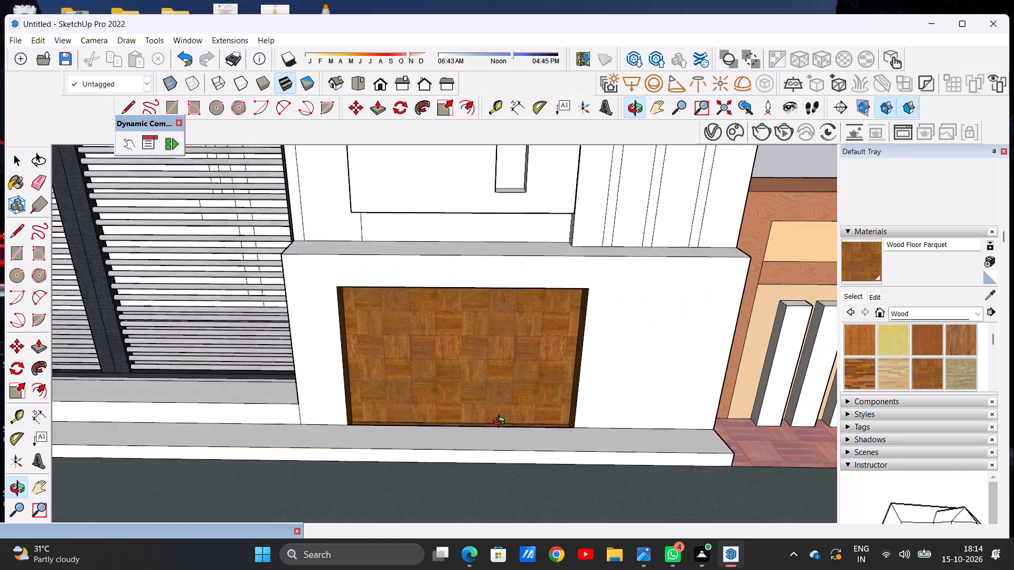
middle_click_drag(501, 423, 501, 429)
scroll(569, 421, "down", 5)
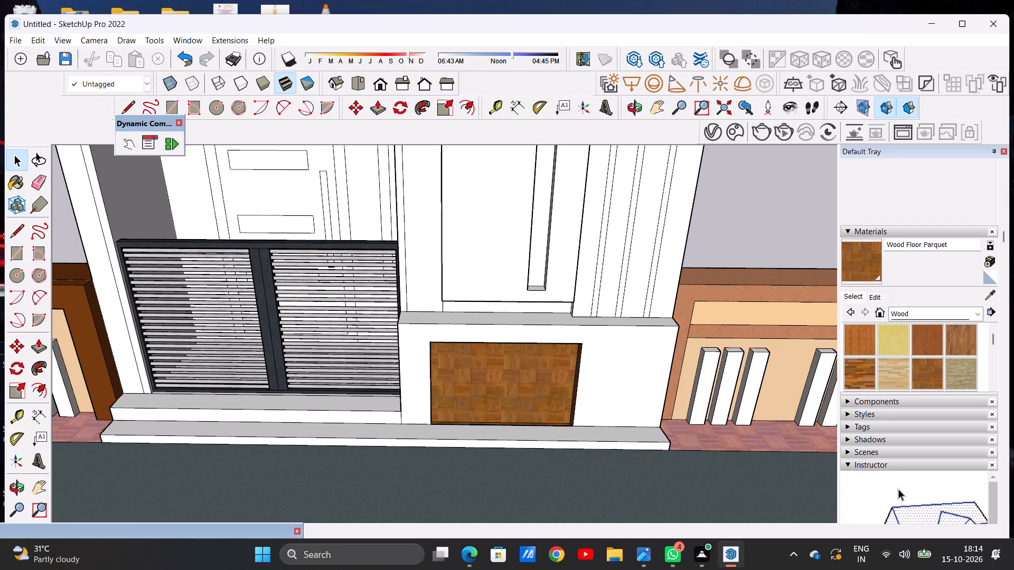
left_click(922, 314)
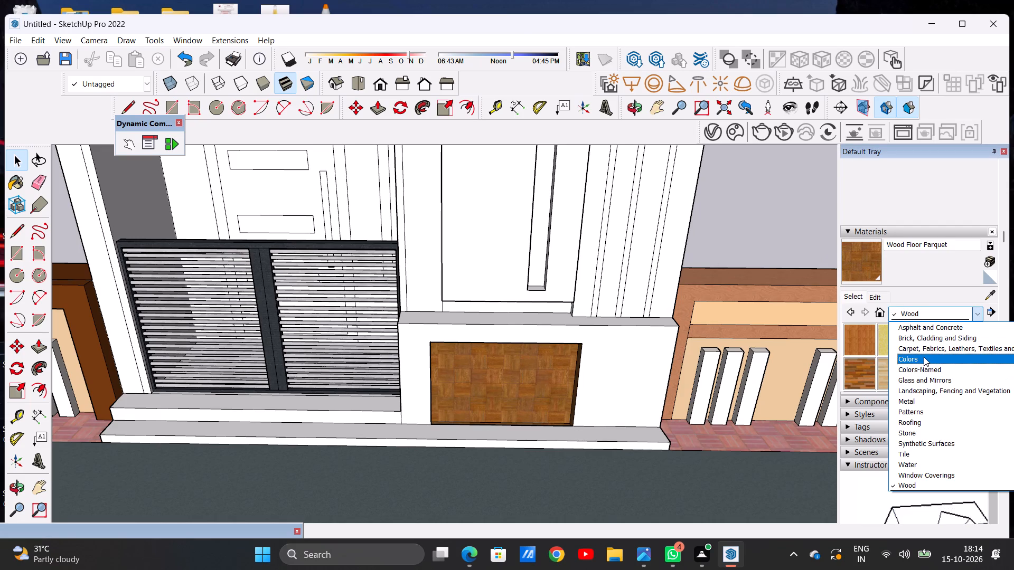
left_click(927, 329)
scroll(901, 352, "down", 1)
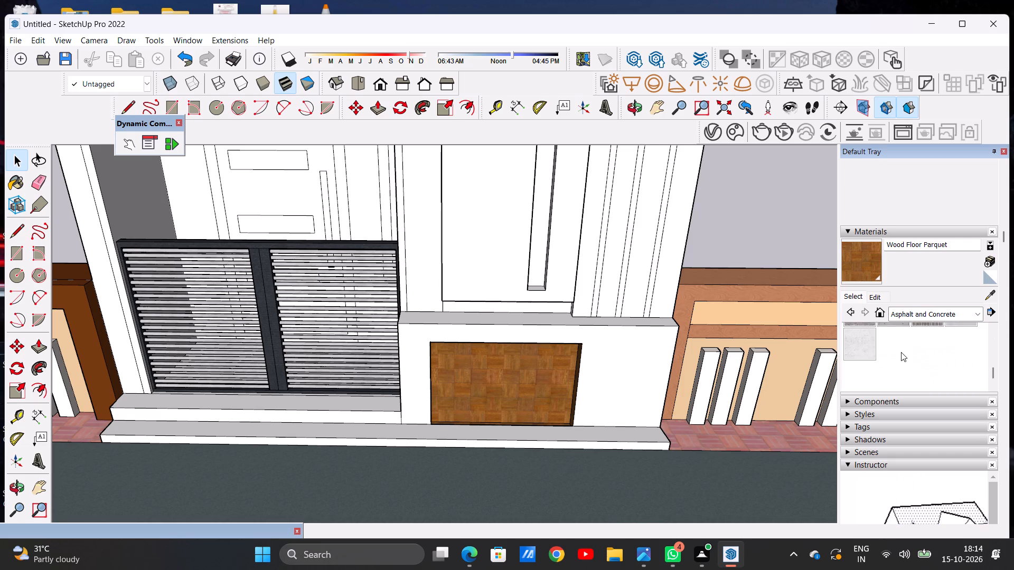
scroll(901, 352, "up", 1)
scroll(901, 352, "down", 1)
scroll(909, 374, "up", 1)
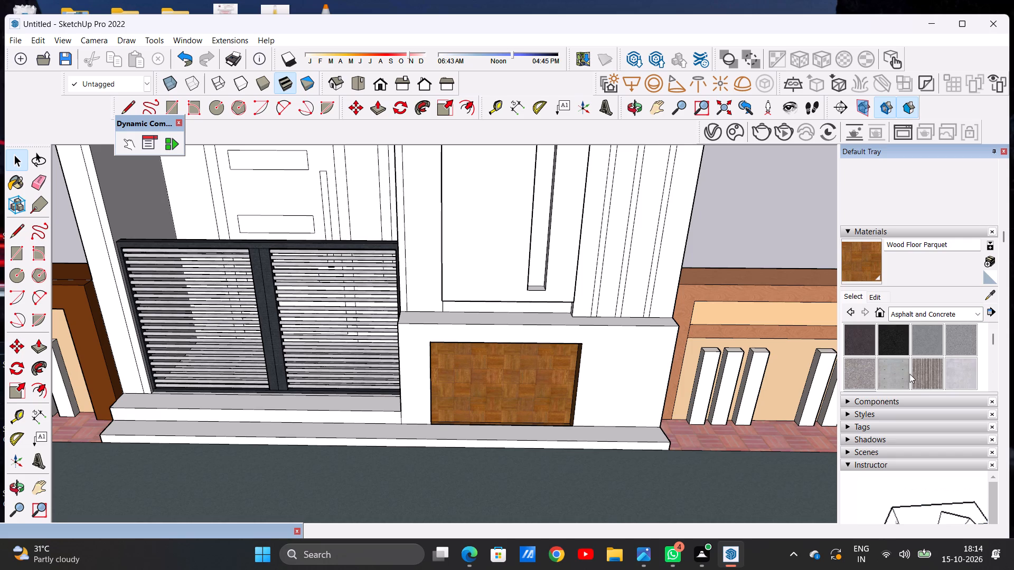
left_click(917, 315)
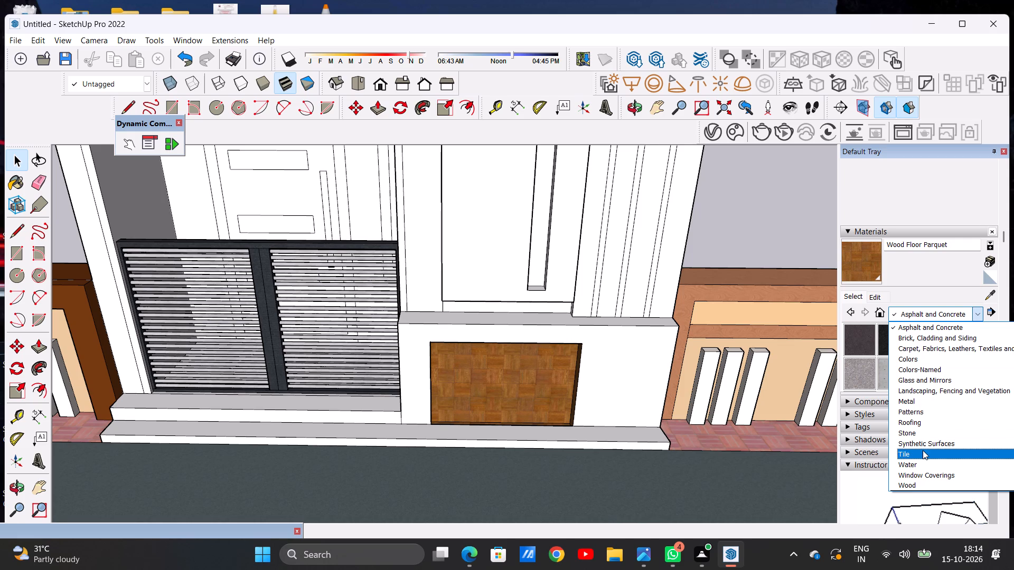
left_click(913, 339)
scroll(906, 369, "down", 1)
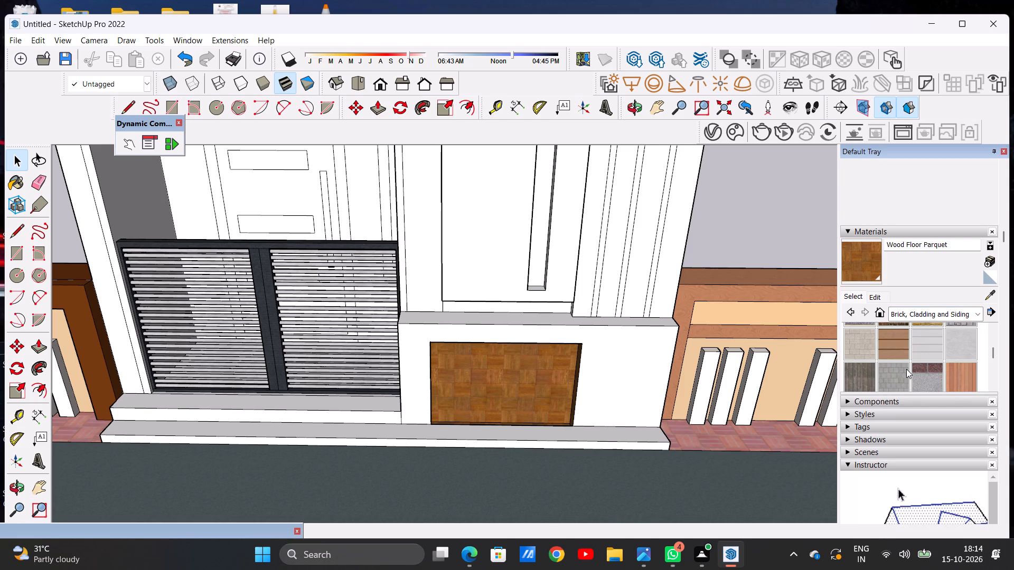
scroll(885, 353, "down", 1)
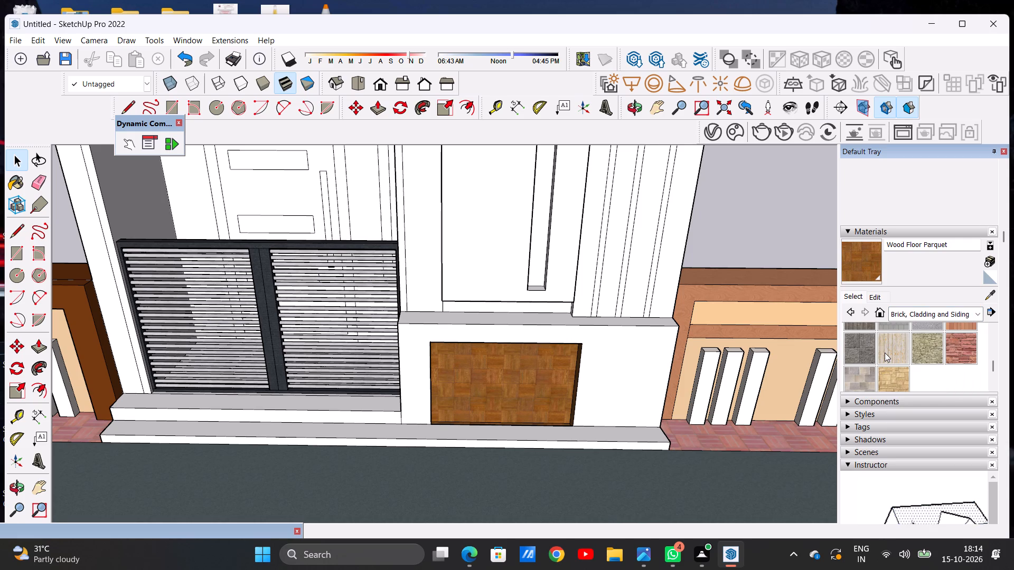
scroll(897, 375, "up", 2)
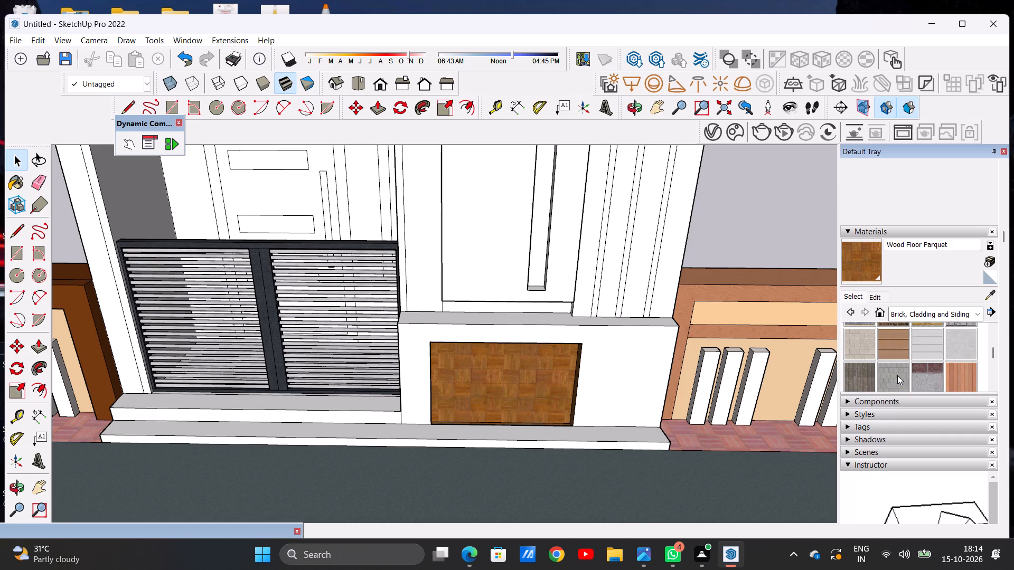
left_click(945, 316)
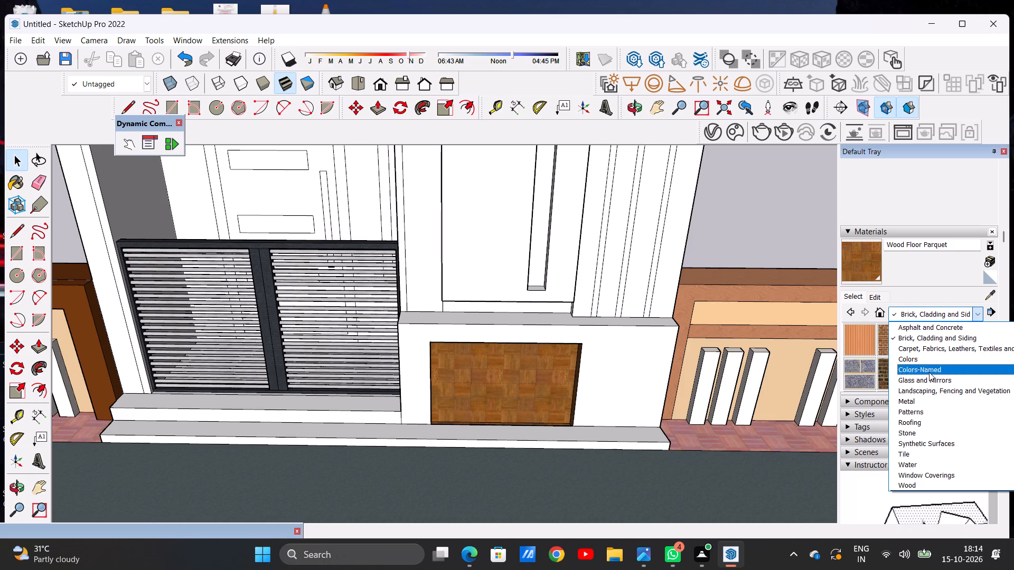
left_click(937, 350)
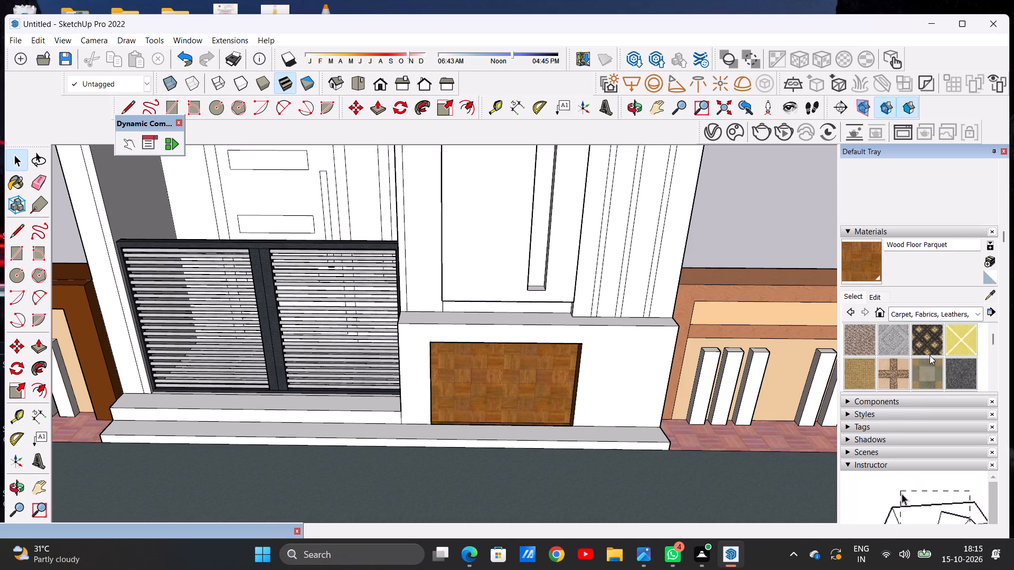
scroll(929, 355, "down", 3)
scroll(929, 355, "up", 1)
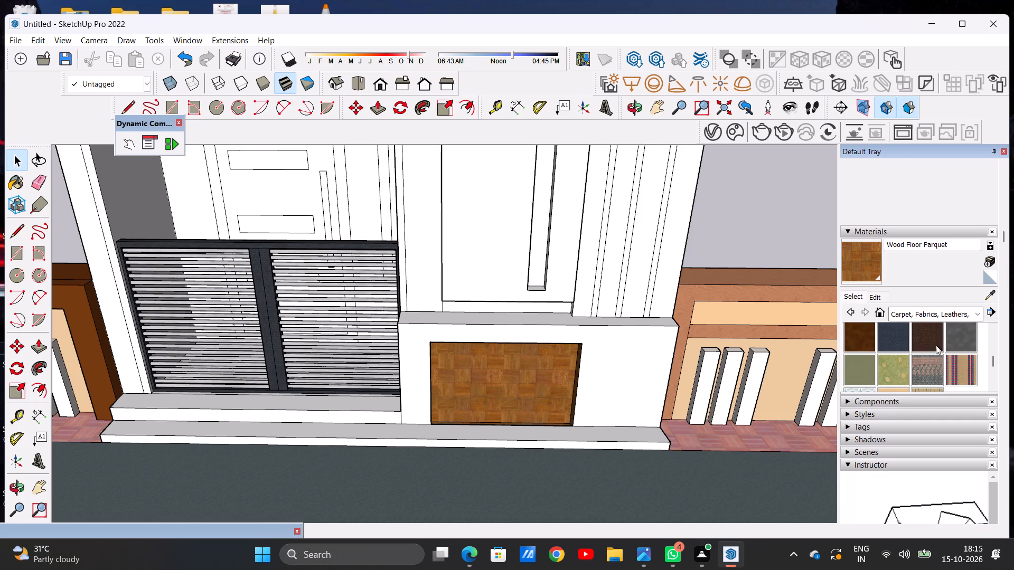
Paint the top and front faces of the upper entrance step with Asphalt New from the Asphalt and Concrete collection.
left_click(953, 313)
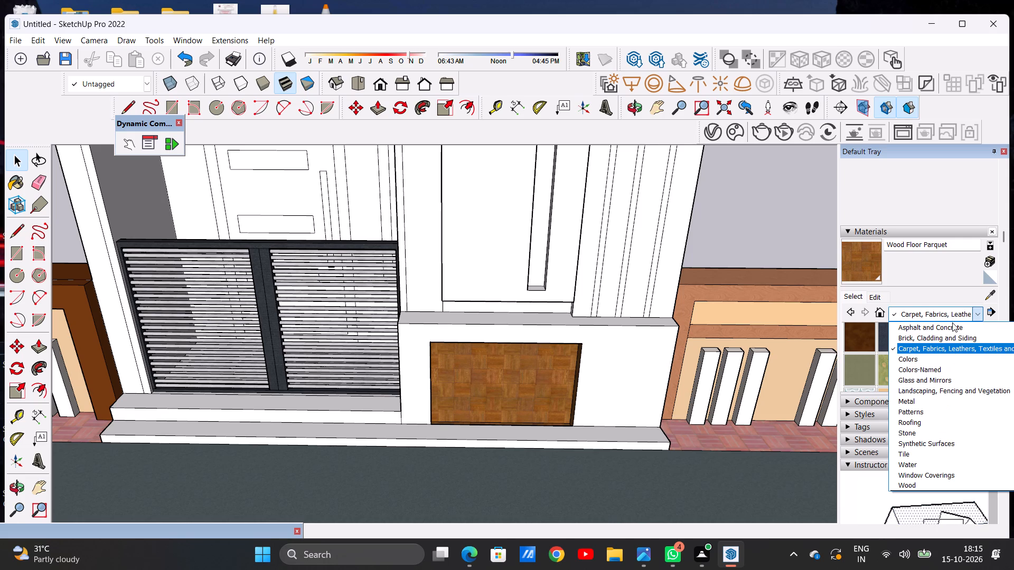
left_click(952, 322)
left_click(867, 339)
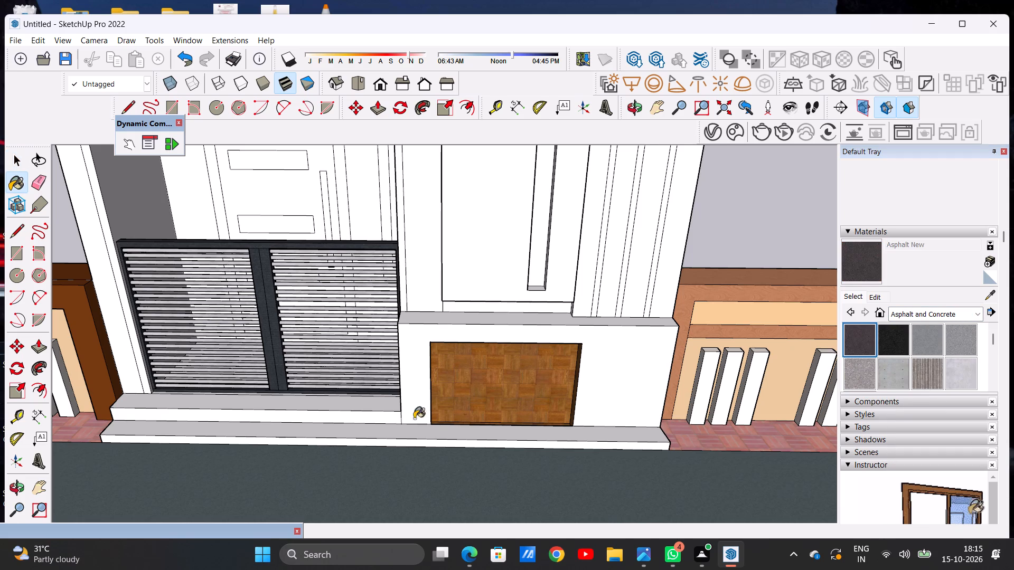
scroll(356, 422, "up", 11)
left_click(411, 368)
left_click(406, 409)
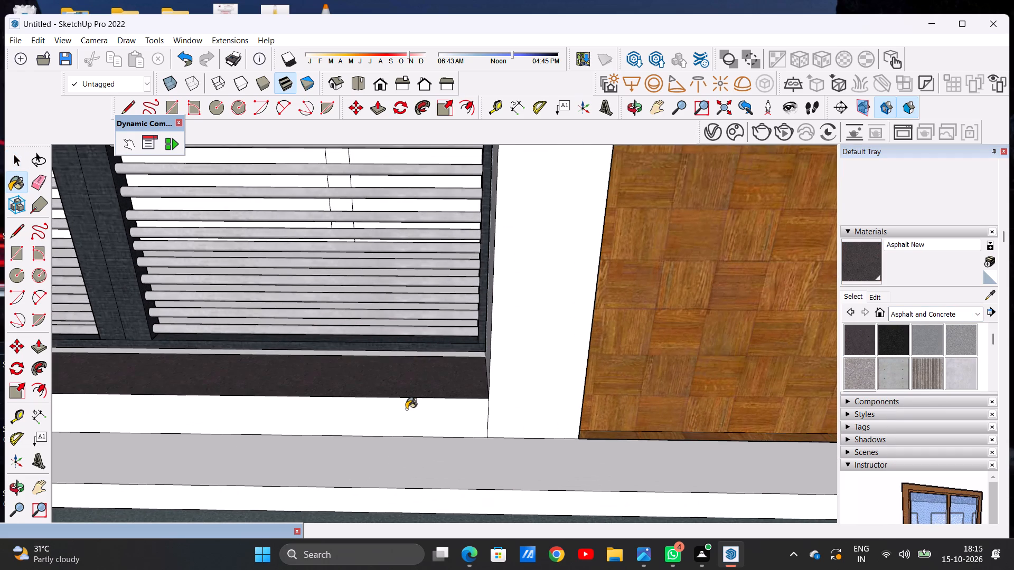
Lighten the Asphalt New material's colour to a medium greyish mauve.
scroll(430, 402, "down", 7)
scroll(418, 407, "up", 3)
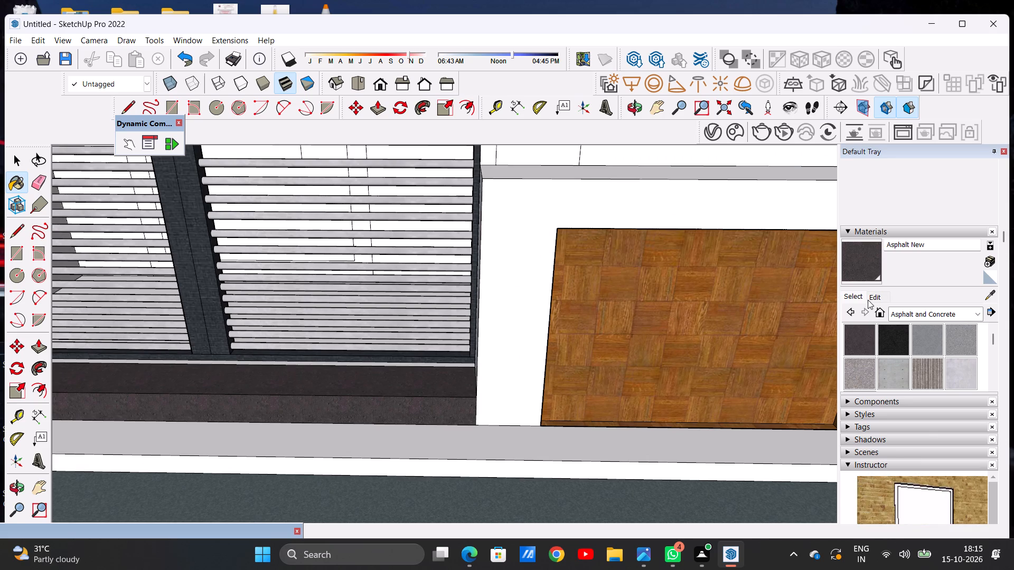
left_click(868, 300)
left_click(907, 356)
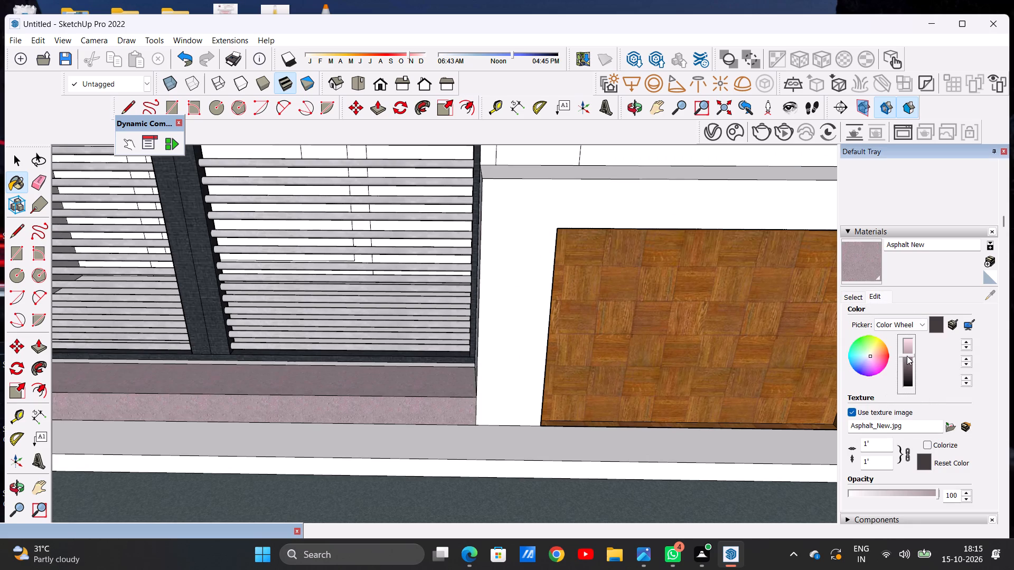
scroll(540, 426, "down", 6)
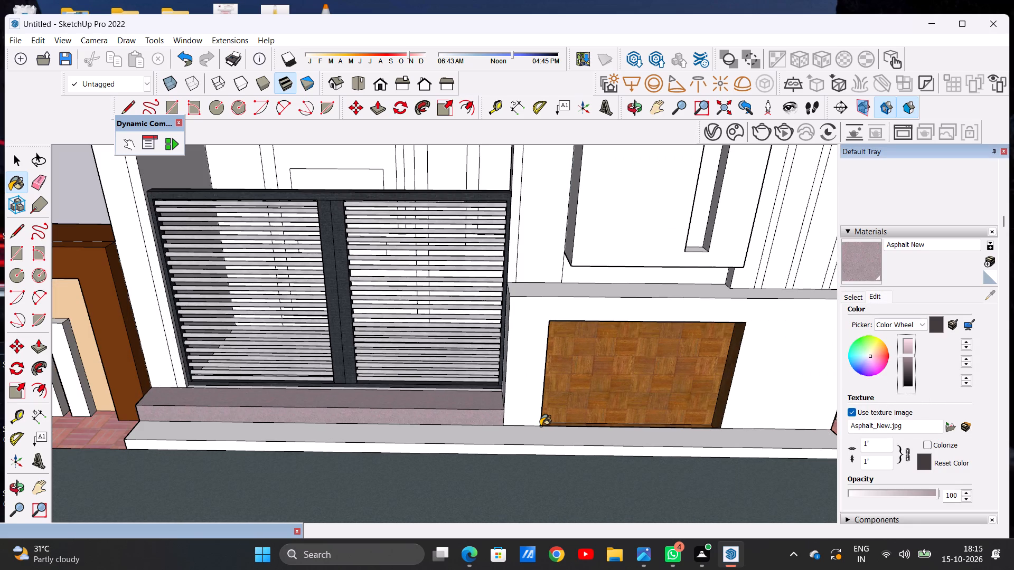
scroll(833, 384, "up", 4)
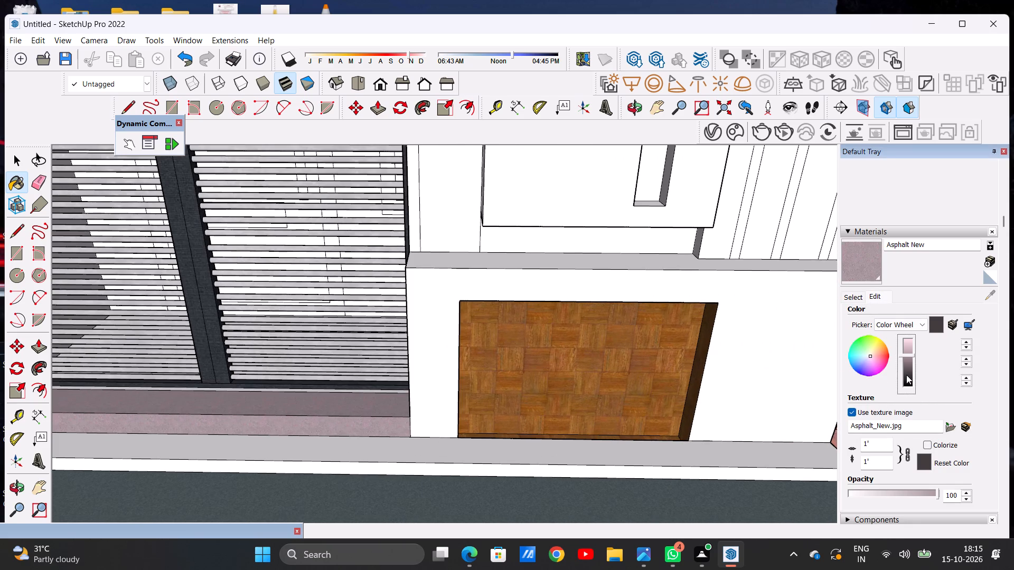
left_click(906, 359)
Paint the top and front faces of the lower entrance step with the lightened Asphalt New material.
scroll(463, 474, "down", 6)
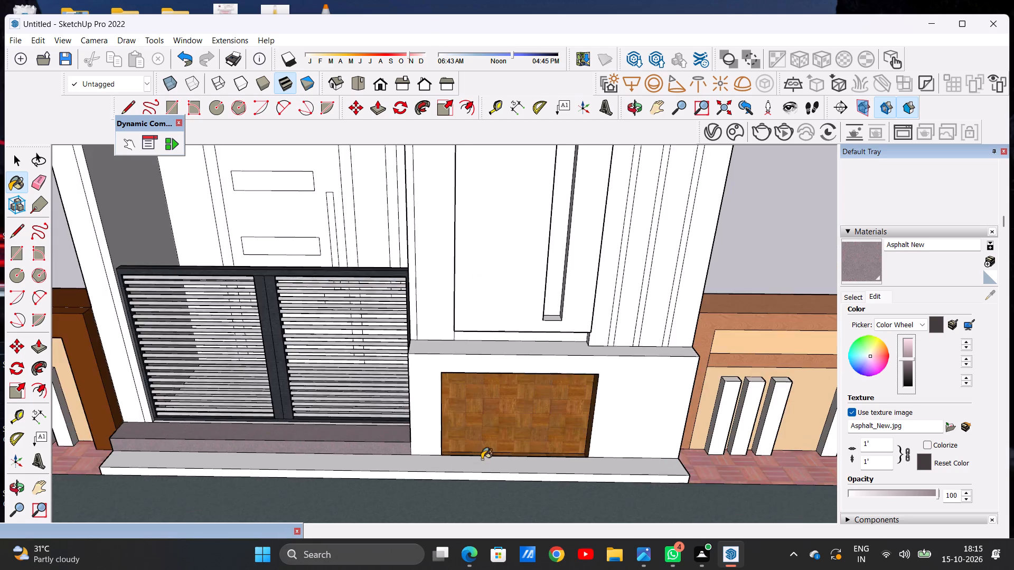
scroll(482, 459, "down", 6)
middle_click_drag(471, 482, 435, 492)
scroll(430, 455, "up", 10)
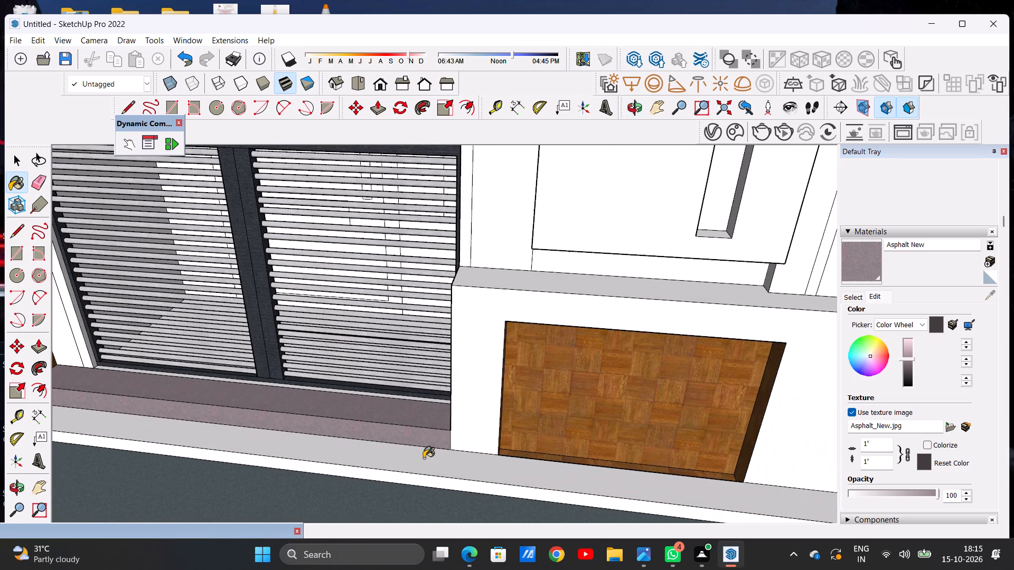
left_click(424, 458)
left_click(428, 480)
Paint the left end faces of both entrance steps, beside the brown boundary wall, with Asphalt New.
scroll(489, 481, "down", 5)
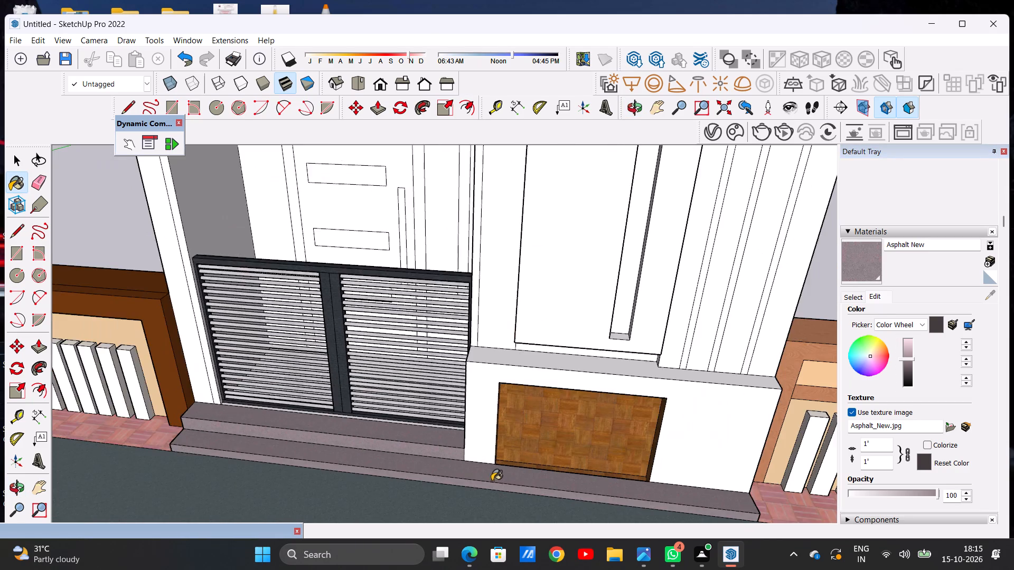
scroll(492, 481, "down", 7)
middle_click_drag(346, 482, 547, 440)
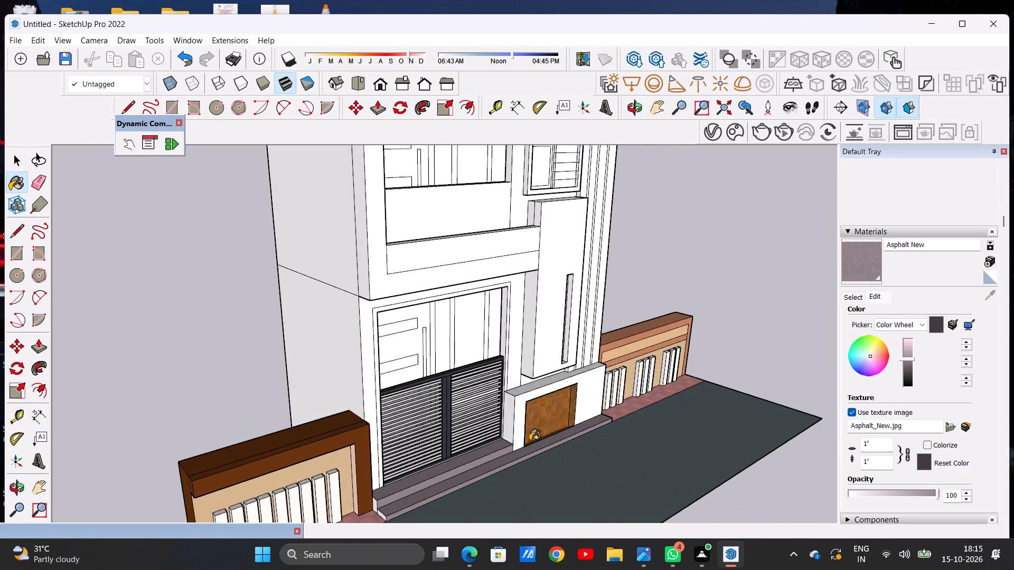
scroll(484, 441, "down", 9)
scroll(444, 478, "up", 16)
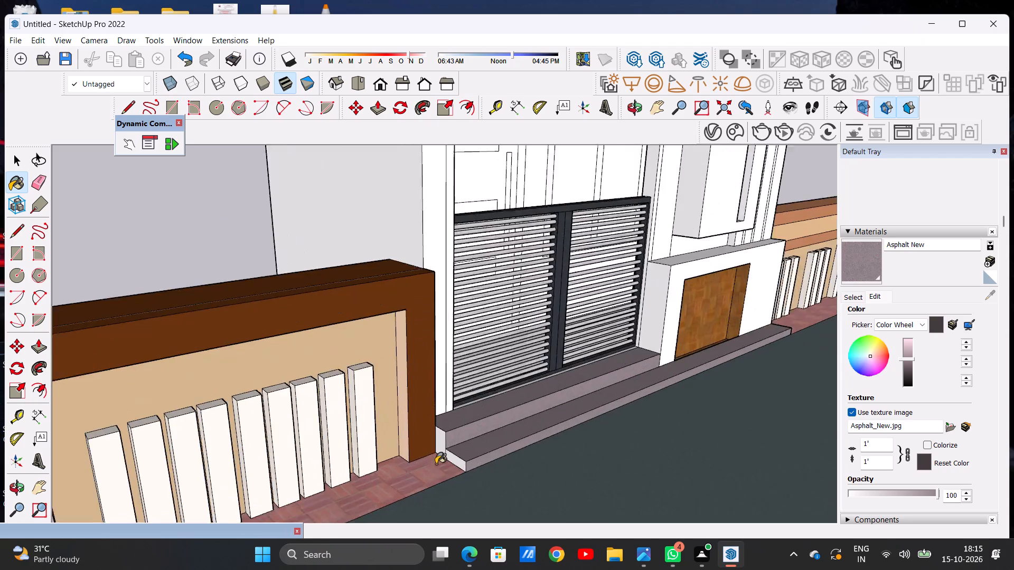
scroll(436, 464, "up", 12)
left_click(434, 422)
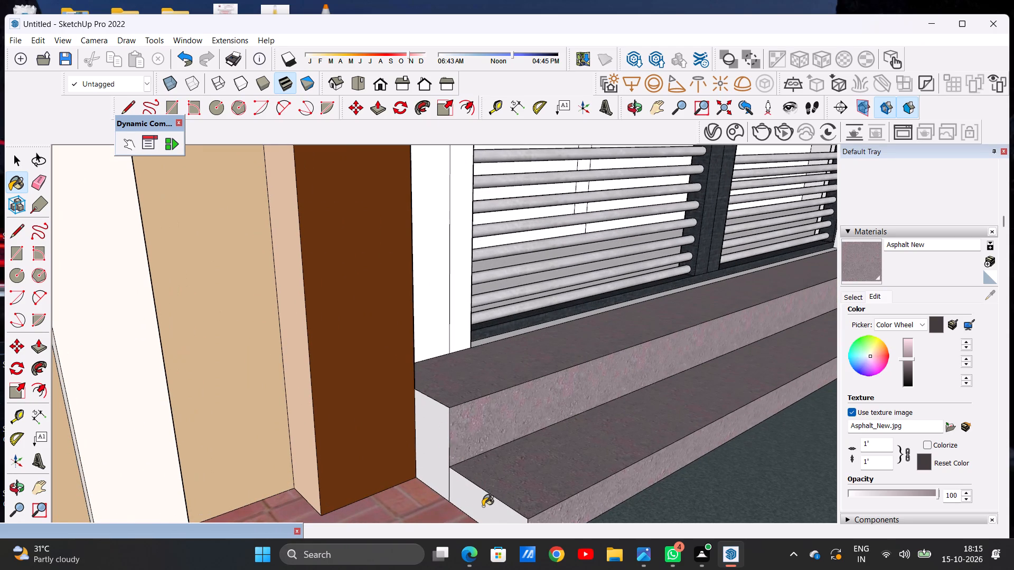
left_click(483, 506)
Inspect the painted steps where they meet the gate's base and the wooden-panel wall for unpainted faces.
scroll(412, 369, "down", 8)
scroll(412, 369, "down", 18)
scroll(411, 370, "up", 5)
scroll(411, 370, "down", 1)
scroll(411, 370, "up", 1)
middle_click_drag(635, 366, 379, 403)
scroll(537, 406, "up", 2)
scroll(537, 406, "down", 1)
scroll(537, 406, "up", 2)
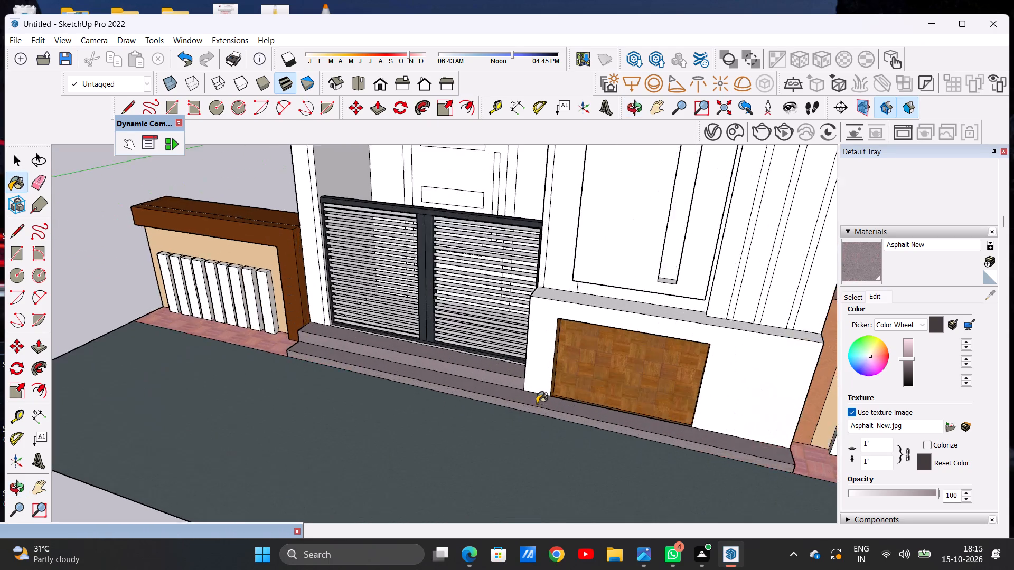
scroll(537, 403, "up", 14)
scroll(517, 337, "down", 6)
middle_click_drag(501, 335, 539, 401)
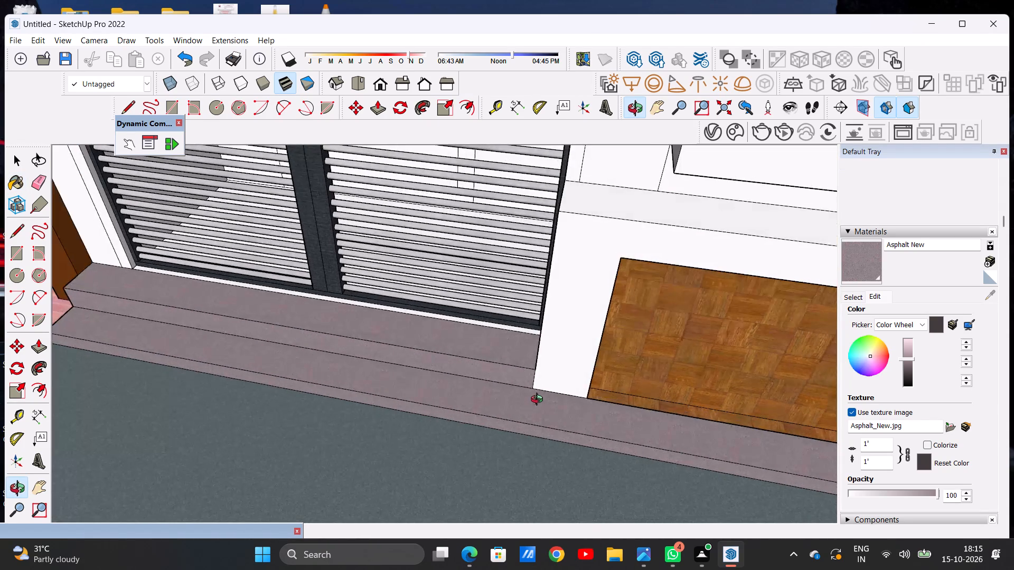
middle_click_drag(539, 401, 558, 379)
scroll(514, 357, "up", 9)
scroll(530, 311, "down", 1)
scroll(530, 311, "up", 3)
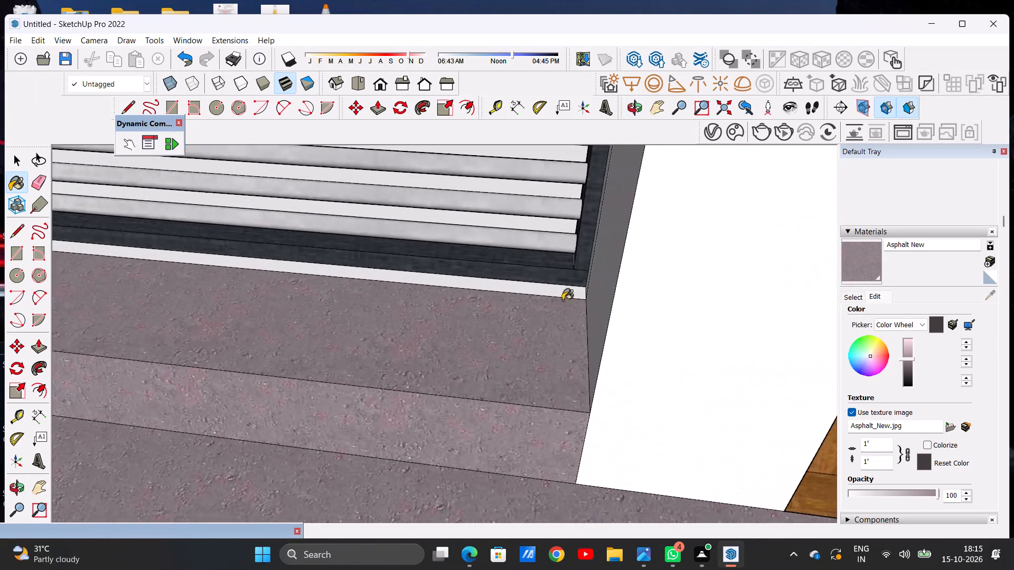
scroll(562, 300, "up", 3)
middle_click_drag(537, 348, 594, 293)
middle_click_drag(598, 287, 598, 281)
scroll(503, 384, "down", 3)
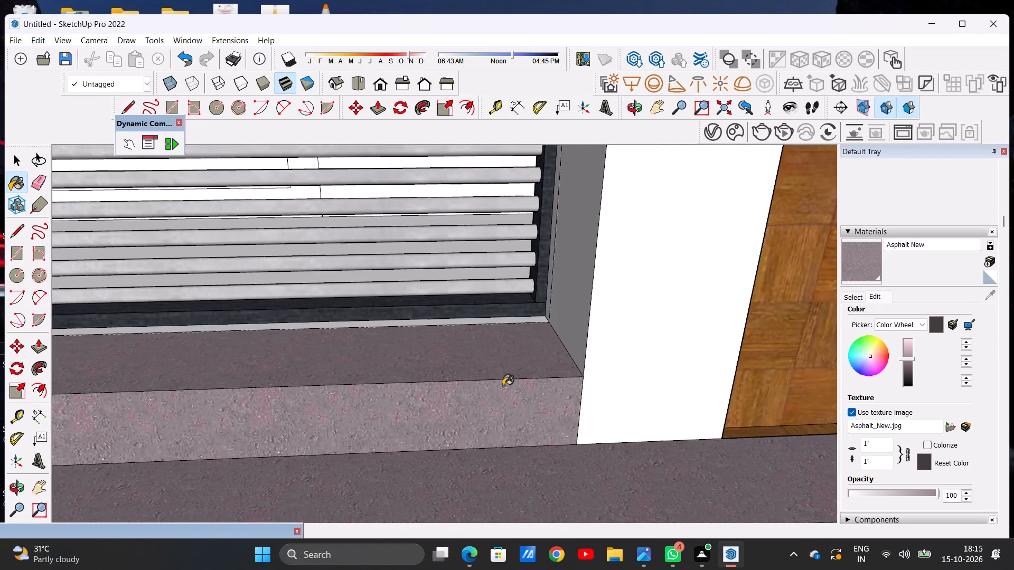
scroll(503, 386, "down", 20)
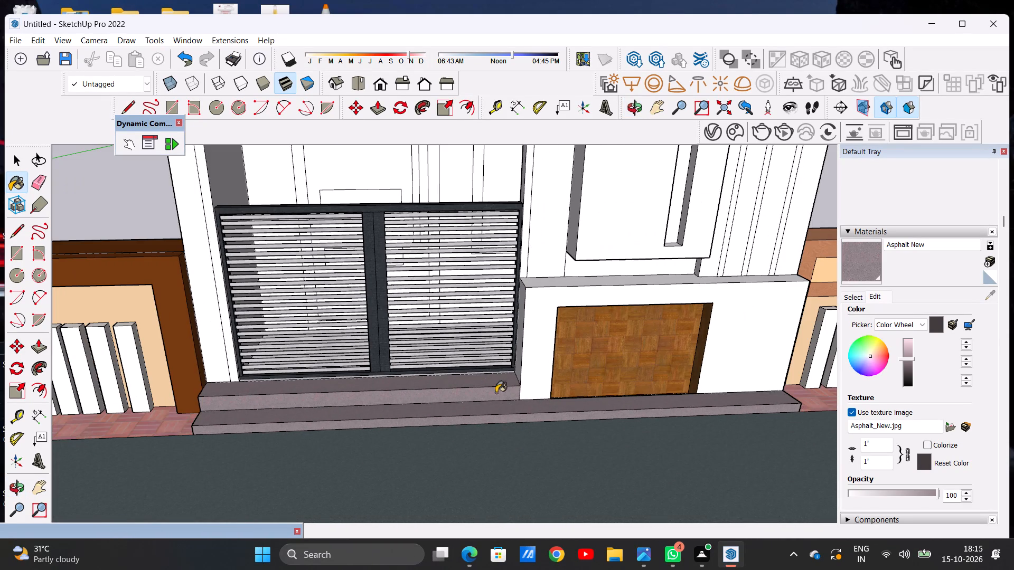
scroll(790, 400, "up", 5)
scroll(635, 386, "down", 6)
Paint the right end face of the lower step, beside the right boundary wall's brick floor strip, with Asphalt New.
middle_click_drag(713, 400, 588, 400)
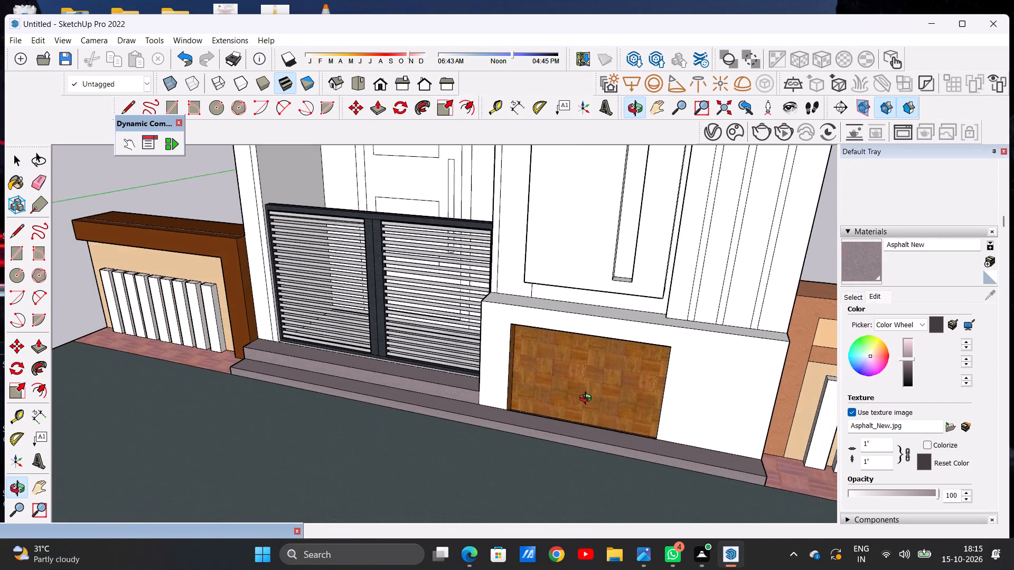
middle_click_drag(588, 400, 584, 400)
scroll(585, 395, "down", 4)
scroll(706, 467, "up", 13)
middle_click_drag(661, 455, 596, 463)
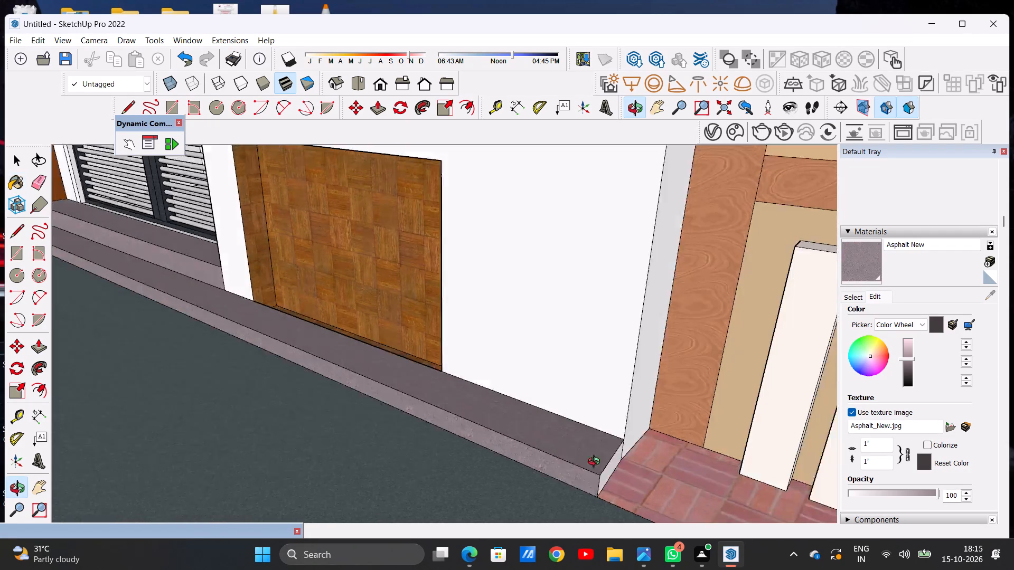
middle_click_drag(596, 463, 557, 465)
scroll(464, 503, "up", 11)
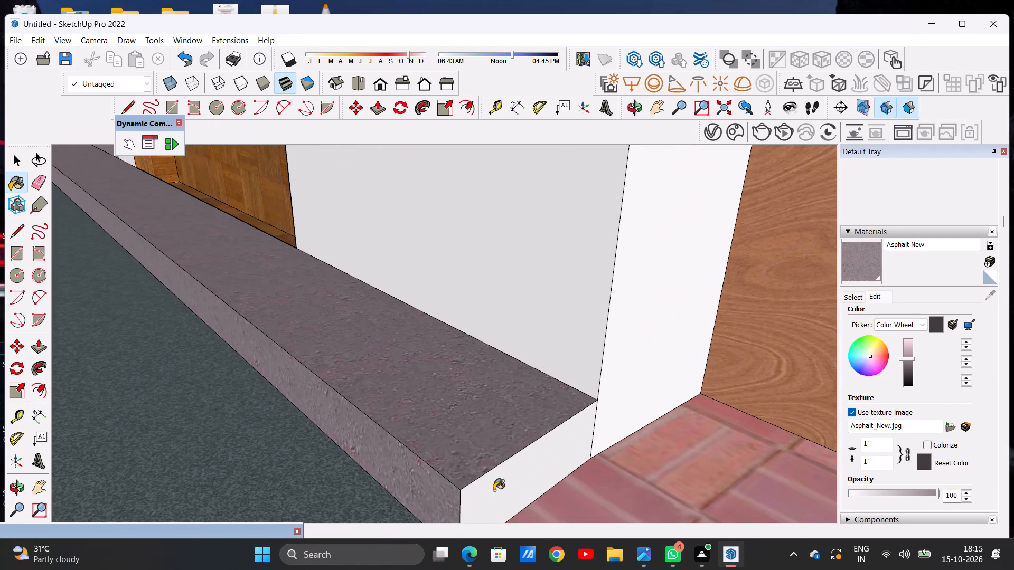
left_click(494, 490)
scroll(520, 474, "down", 20)
scroll(520, 474, "down", 1)
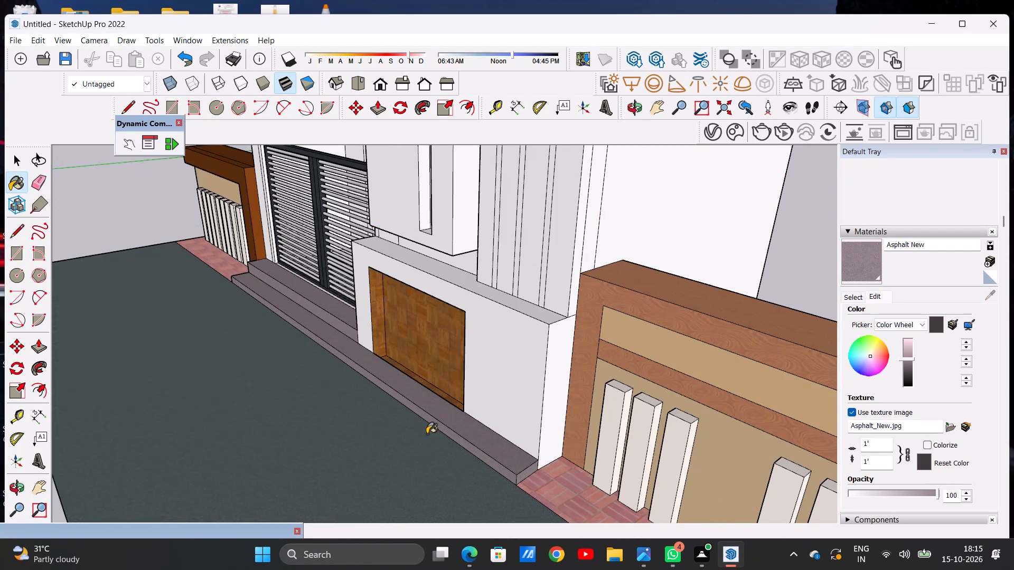
Paint the narrow white strip between the gate's bottom rail and the upper entrance step with Asphalt New.
middle_click_drag(427, 434, 604, 400)
scroll(537, 403, "down", 3)
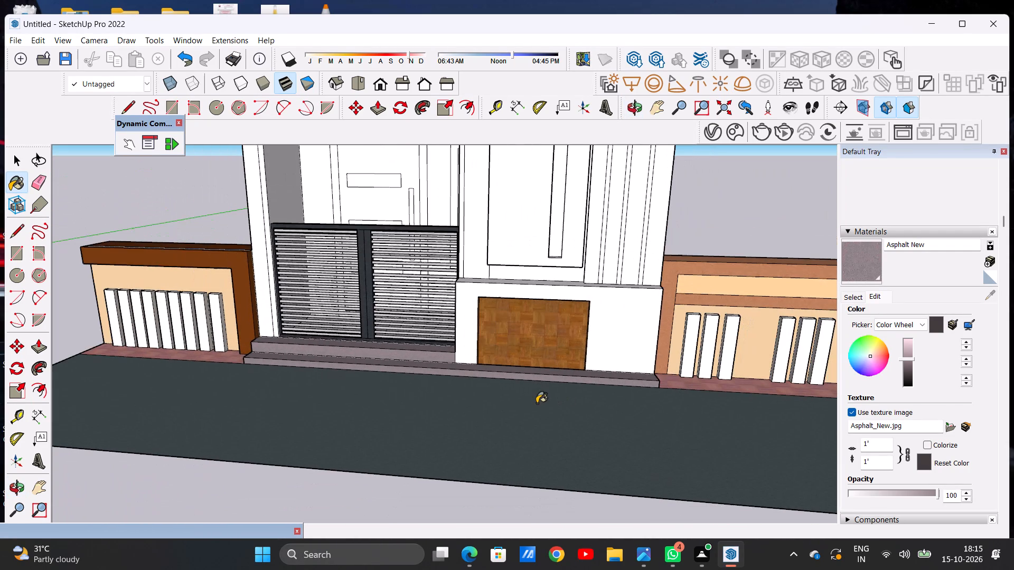
scroll(399, 378, "down", 4)
scroll(419, 347, "up", 9)
middle_click_drag(267, 358, 308, 392)
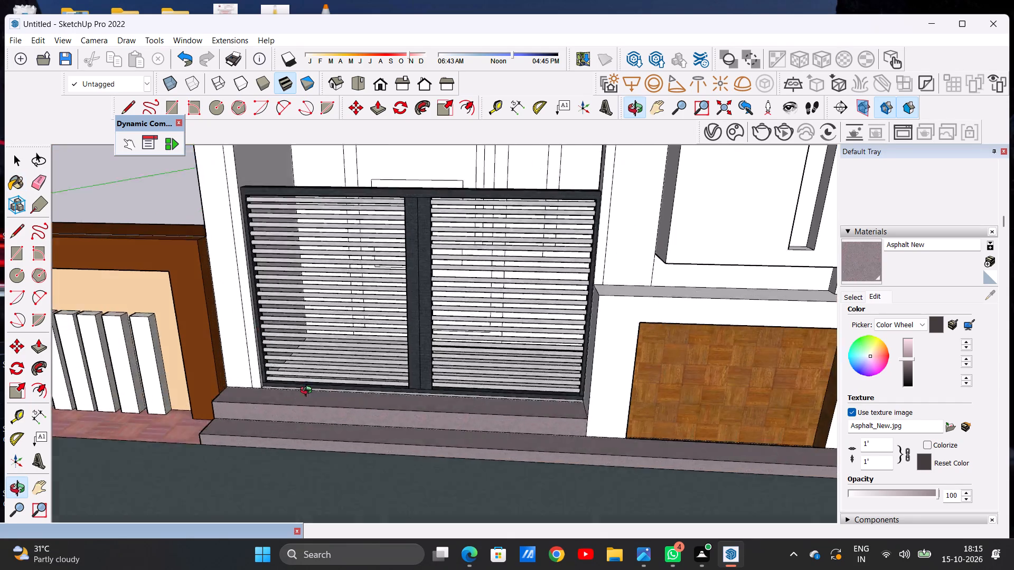
middle_click_drag(308, 392, 261, 403)
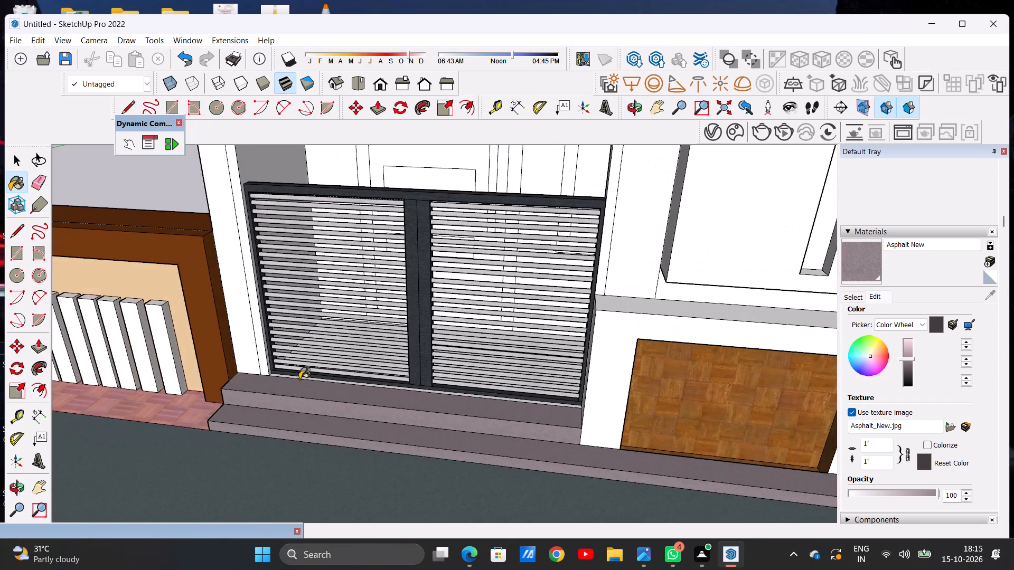
scroll(299, 379, "up", 13)
scroll(300, 379, "up", 13)
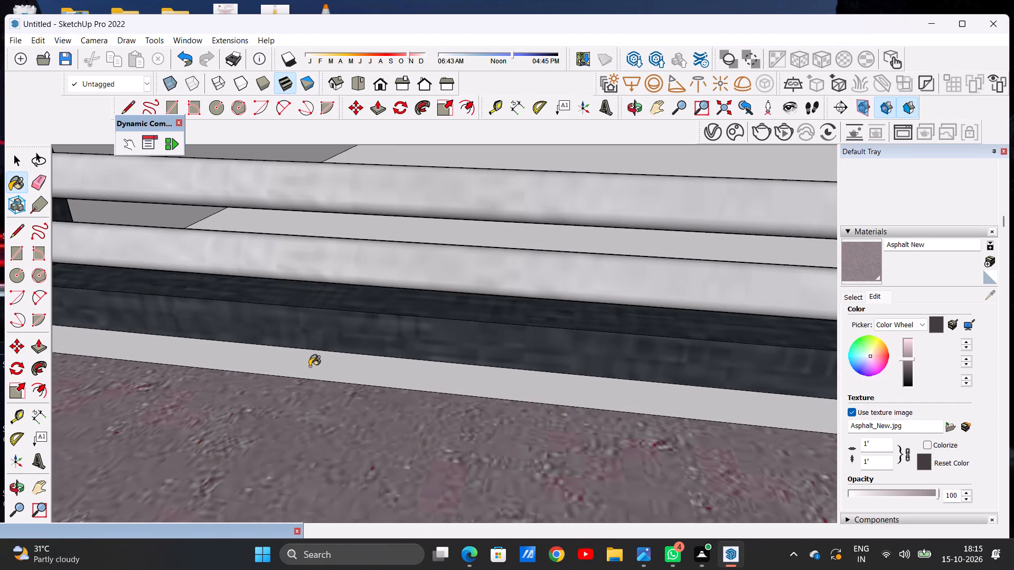
left_click(309, 366)
scroll(375, 394, "down", 20)
scroll(375, 394, "down", 5)
middle_click_drag(372, 440, 401, 424)
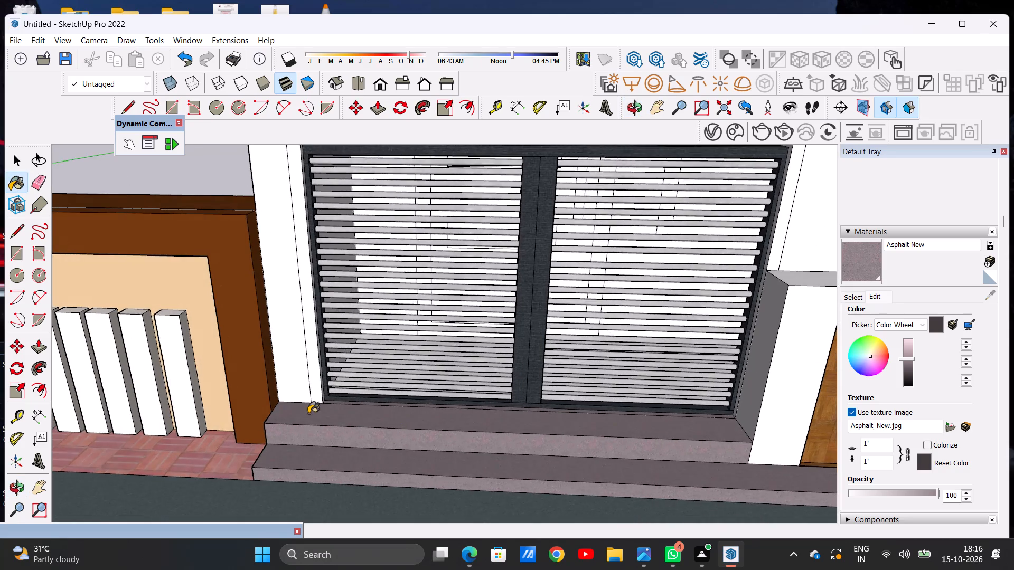
scroll(308, 413, "down", 10)
middle_click_drag(346, 423, 358, 375)
scroll(332, 438, "up", 5)
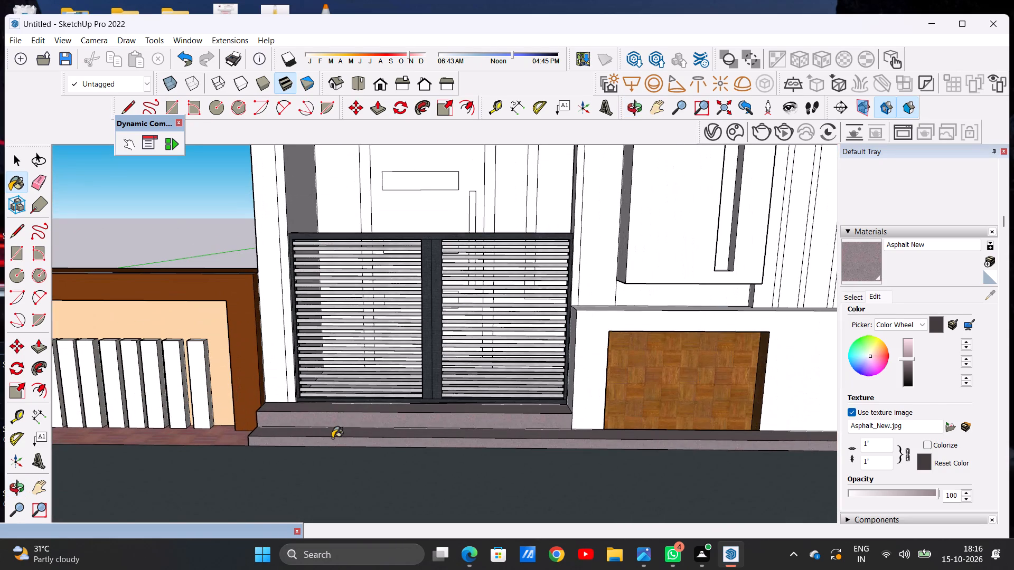
key("space")
Paint the ground-floor door leaf and its surrounding frame behind the gate with Wood Veneer 01 from the Wood materials.
scroll(332, 438, "down", 17)
scroll(339, 438, "up", 6)
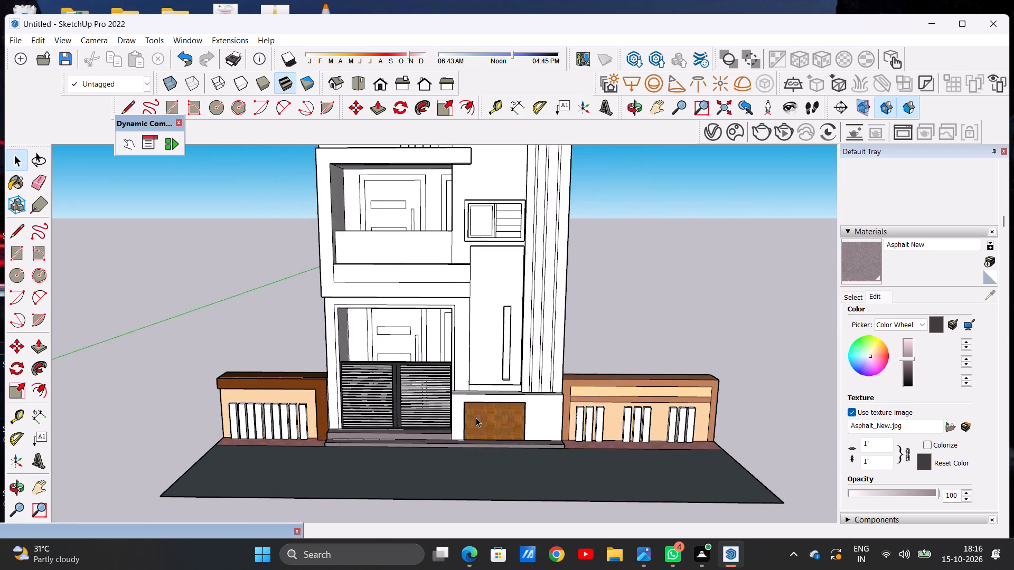
scroll(476, 417, "up", 4)
scroll(361, 287, "up", 2)
scroll(361, 287, "down", 1)
scroll(361, 287, "up", 2)
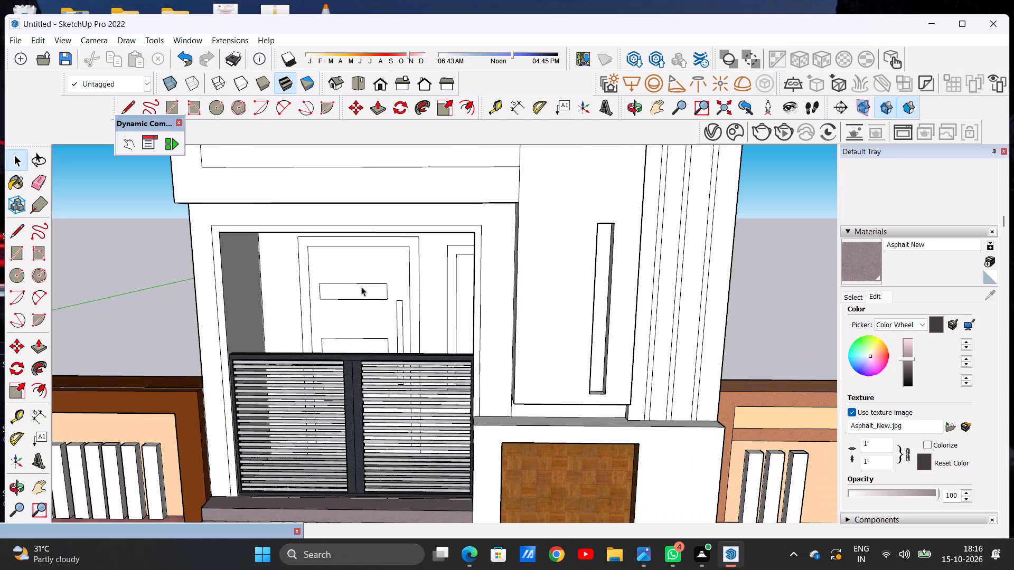
left_click(851, 298)
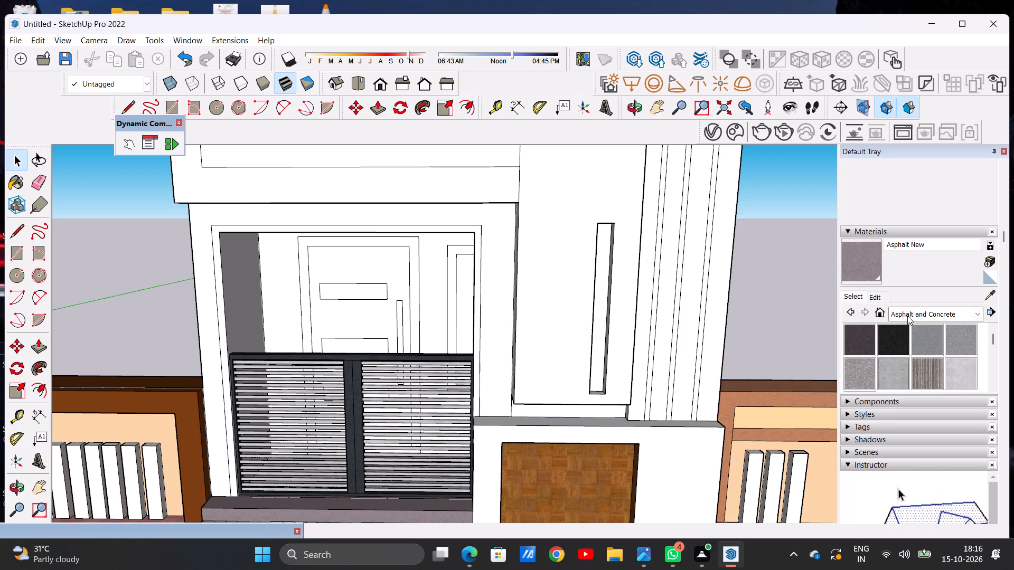
left_click(907, 316)
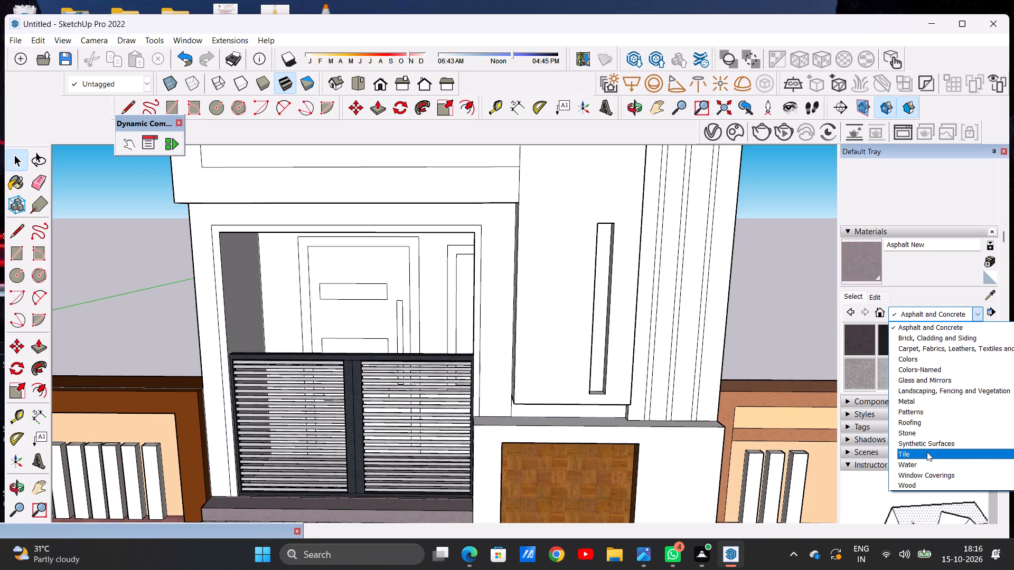
left_click(911, 484)
scroll(927, 368, "down", 1)
left_click(925, 346)
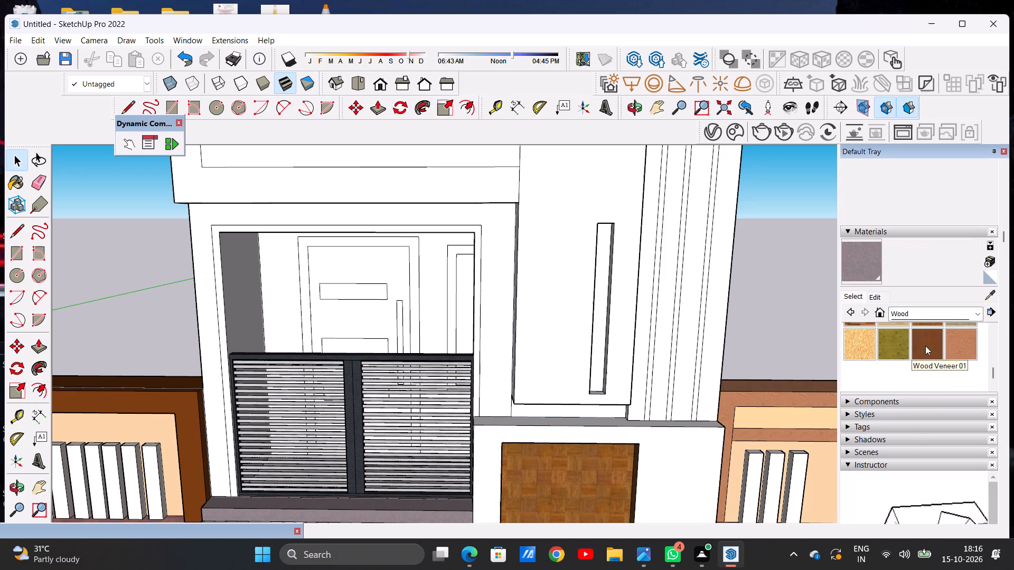
scroll(291, 301, "up", 5)
scroll(407, 258, "up", 5)
left_click(411, 250)
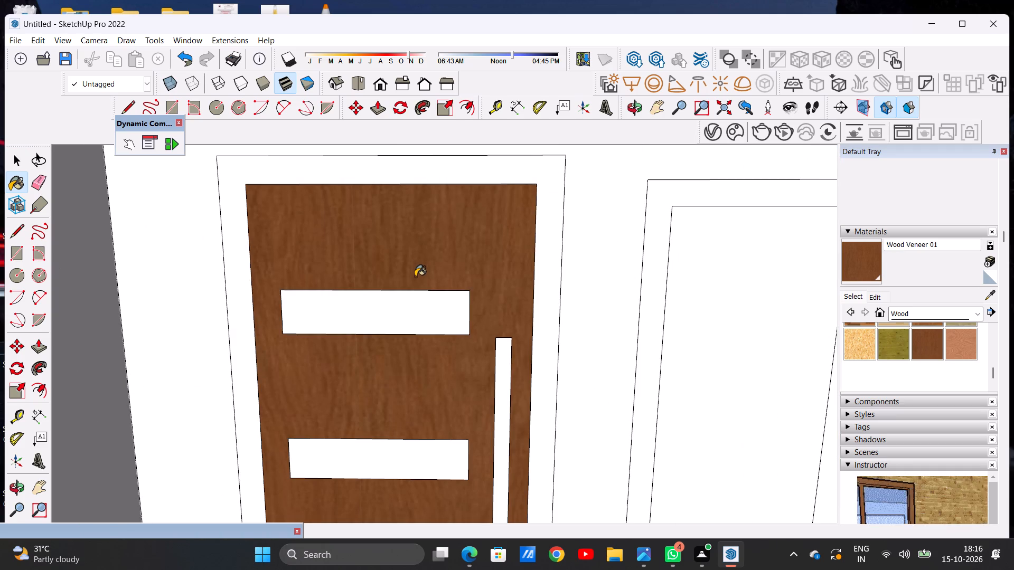
scroll(538, 182, "up", 4)
left_click(538, 182)
scroll(488, 229, "down", 9)
Darken the Wood Veneer 01 material to a deep brown.
left_click(875, 293)
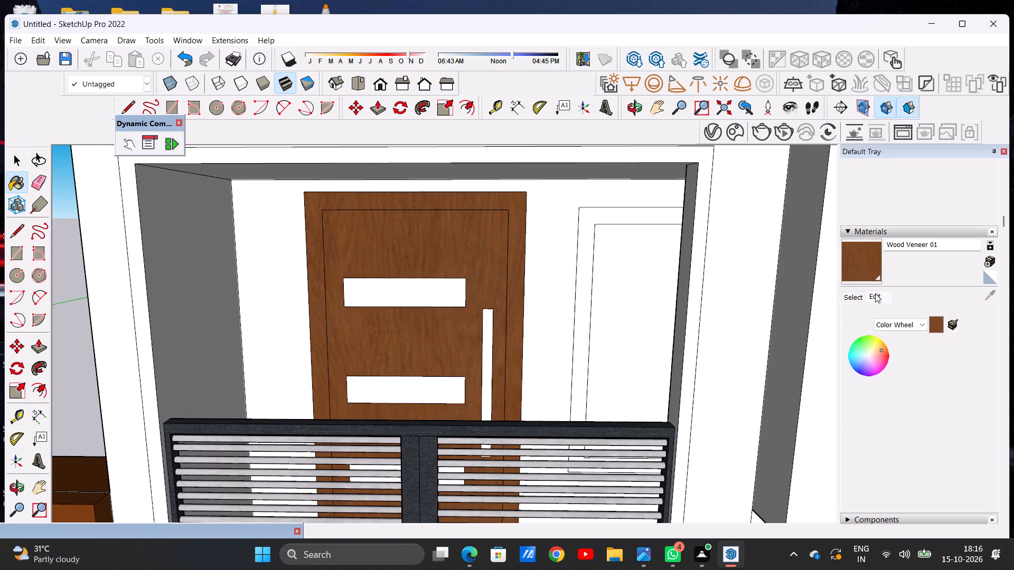
left_click(909, 373)
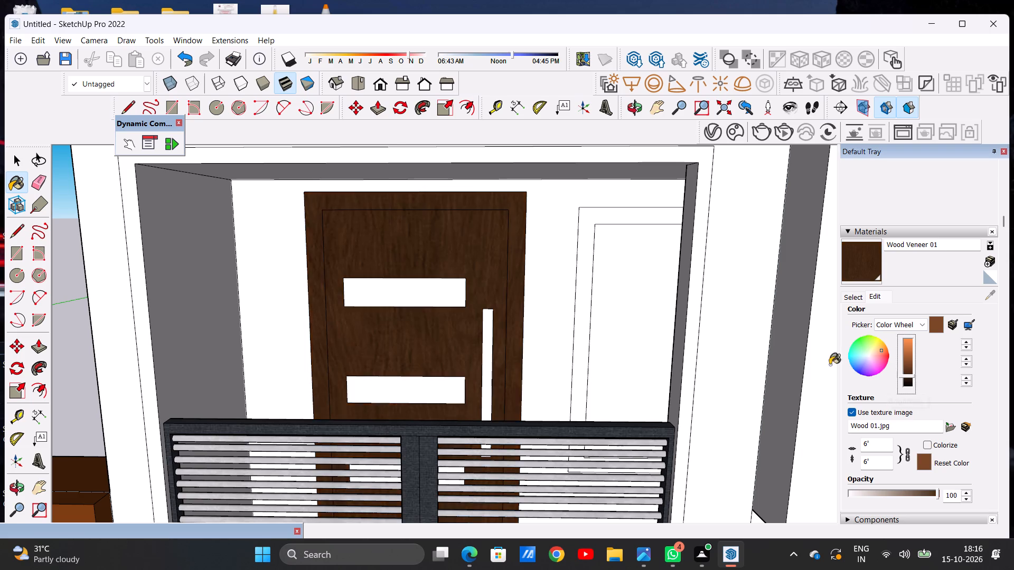
Examine the darkened ground-floor door up close and against the rest of the front elevation.
scroll(558, 351, "down", 16)
scroll(471, 320, "up", 7)
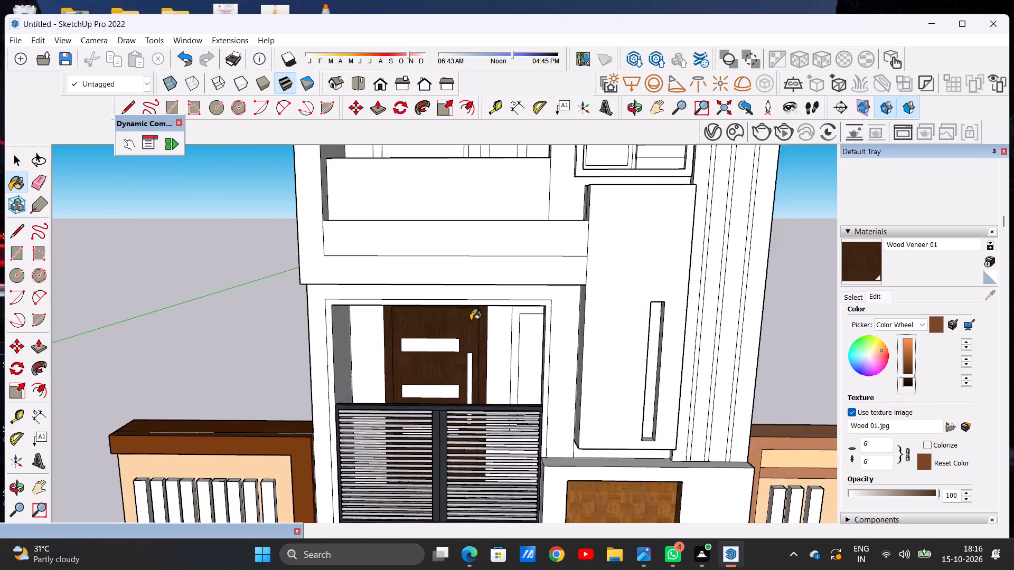
scroll(471, 320, "up", 7)
scroll(438, 341, "down", 1)
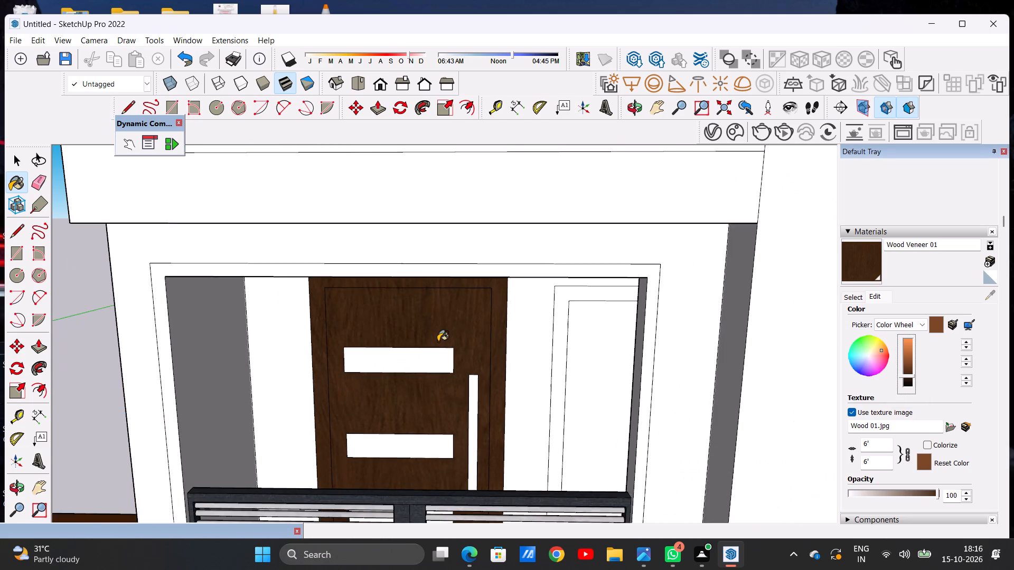
scroll(438, 341, "down", 12)
scroll(442, 360, "up", 3)
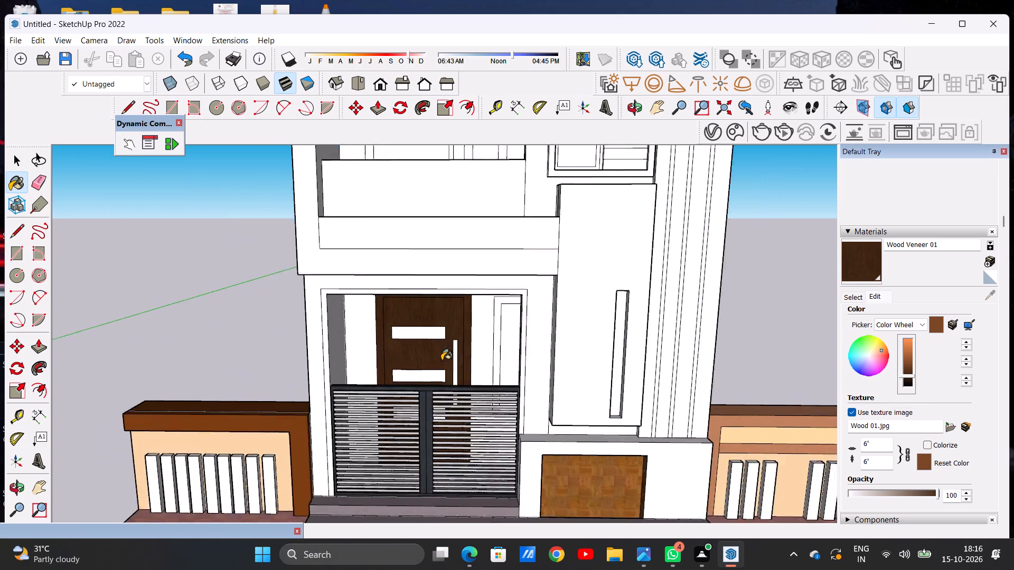
scroll(442, 360, "up", 9)
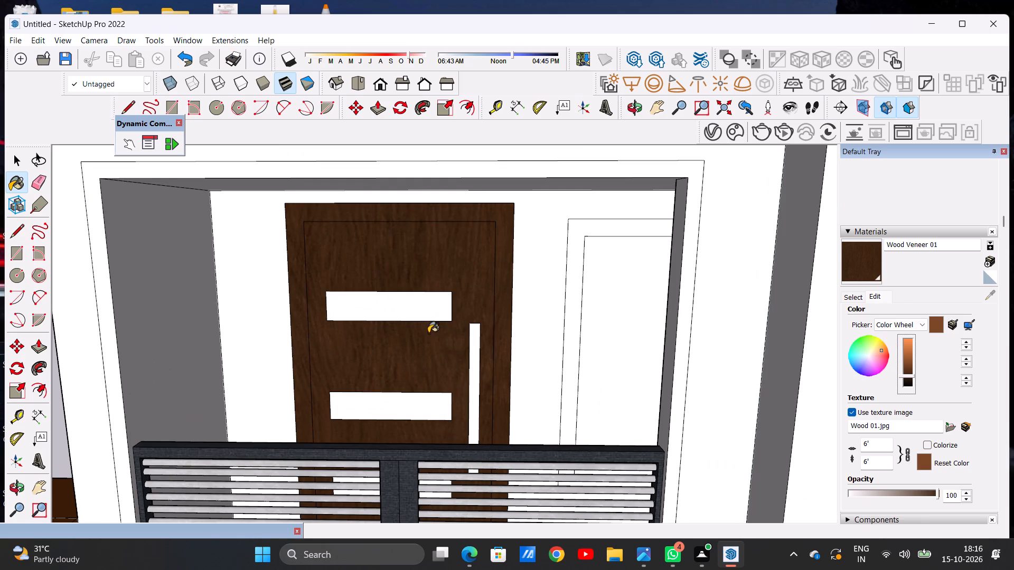
Paint the first-floor balcony door's leaf and frame with the darkened Wood Veneer 01.
scroll(428, 336, "down", 8)
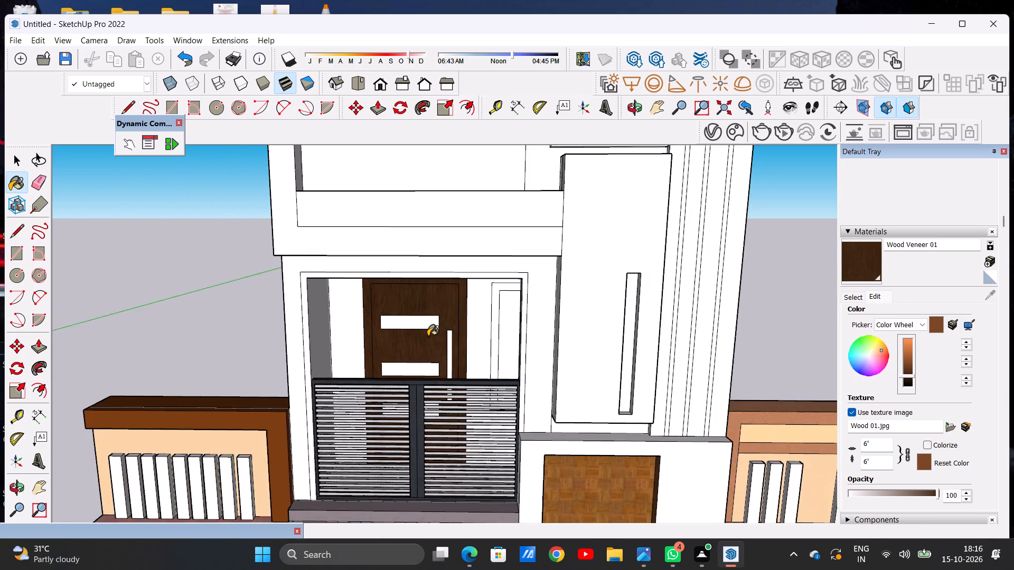
scroll(428, 336, "down", 8)
scroll(441, 216, "up", 11)
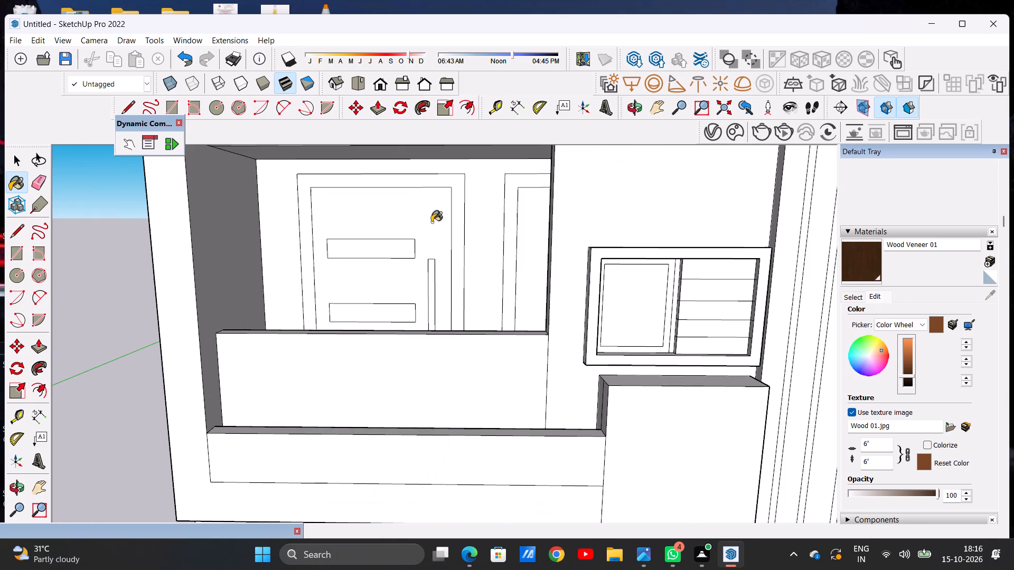
left_click(431, 222)
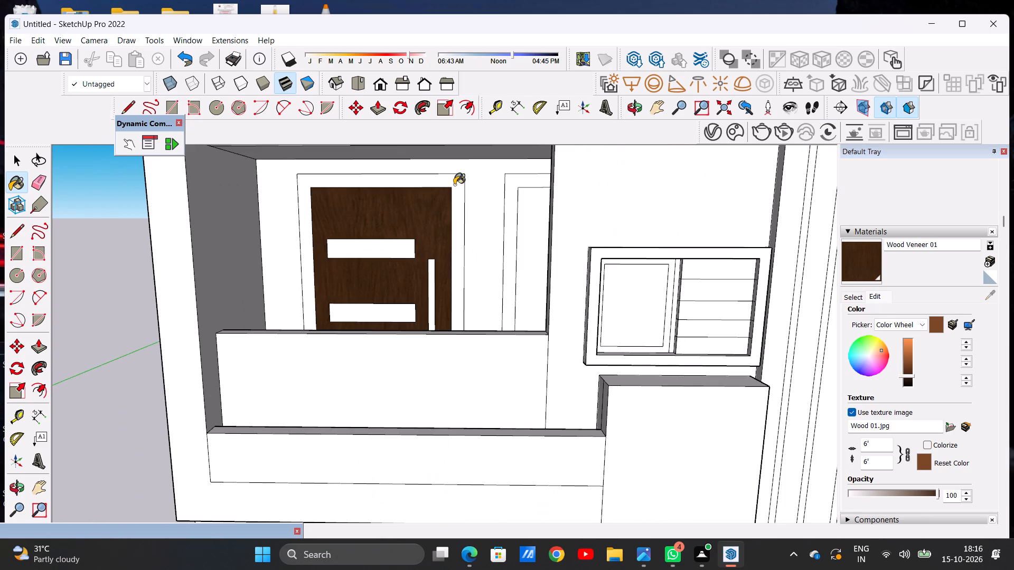
left_click(454, 184)
key("space")
Paint the upper two horizontal panels of the ground-floor door with Formica Graystone from the Synthetic Surfaces materials.
scroll(401, 290, "down", 6)
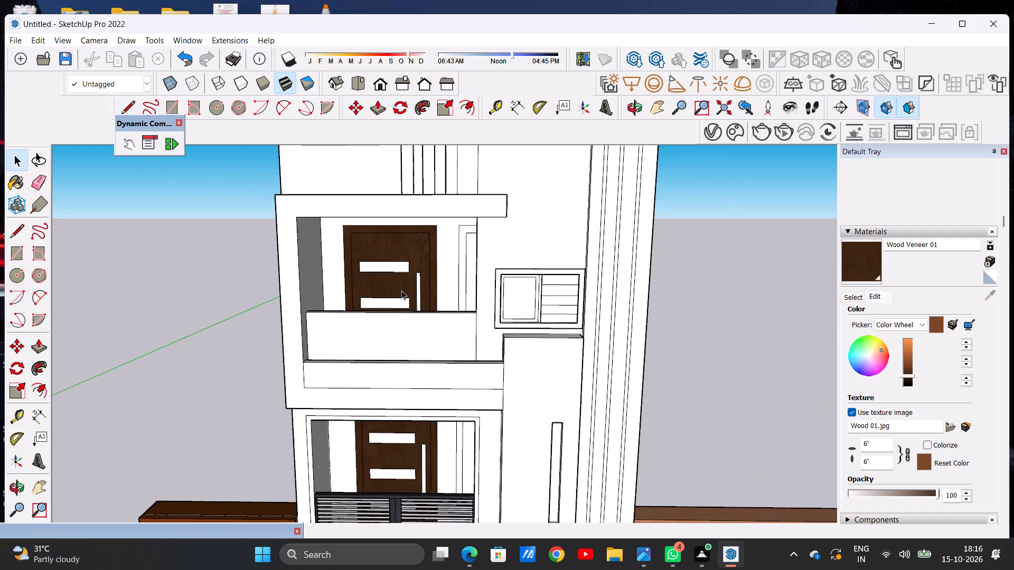
scroll(401, 290, "down", 8)
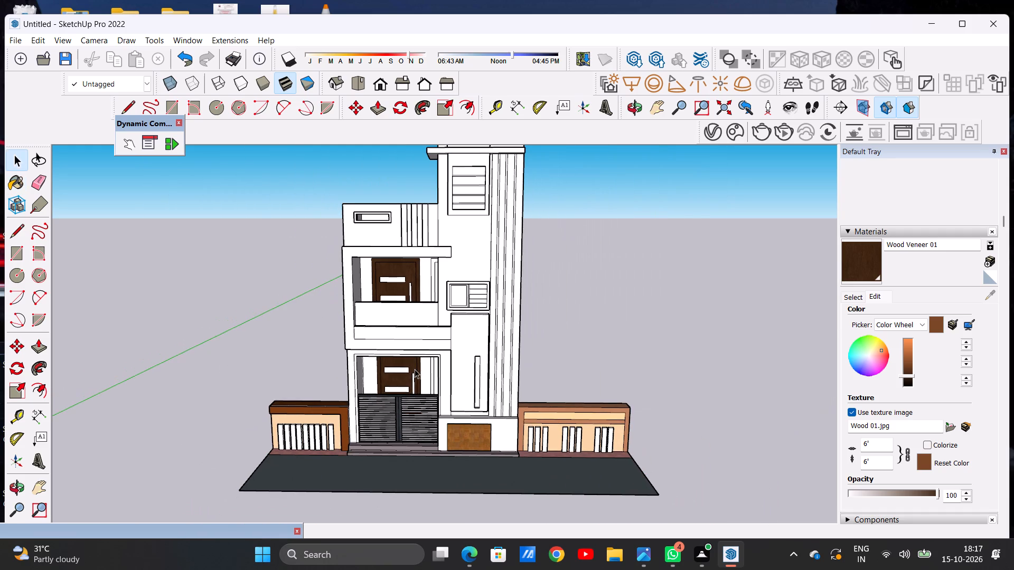
scroll(415, 369, "up", 16)
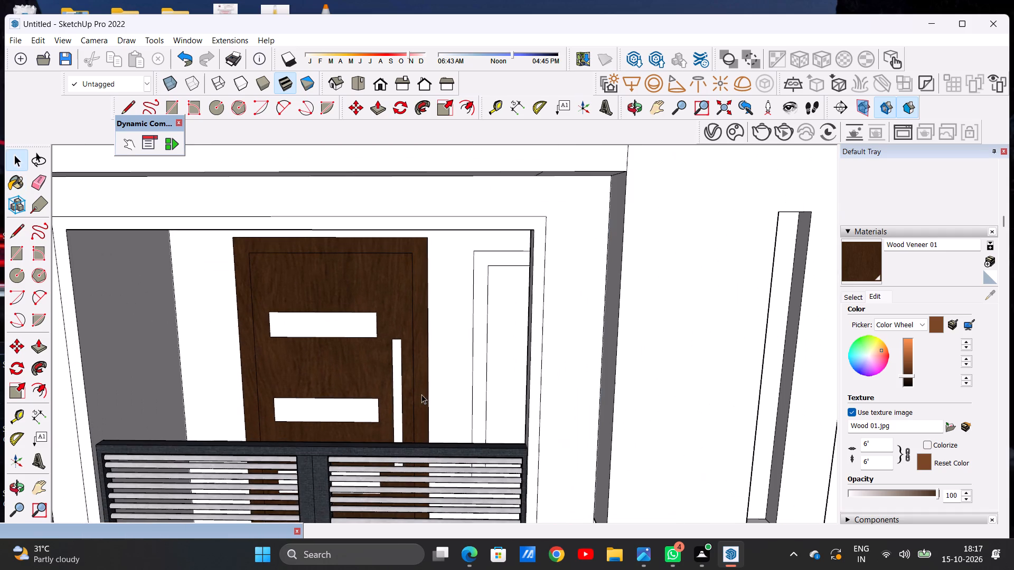
left_click(856, 293)
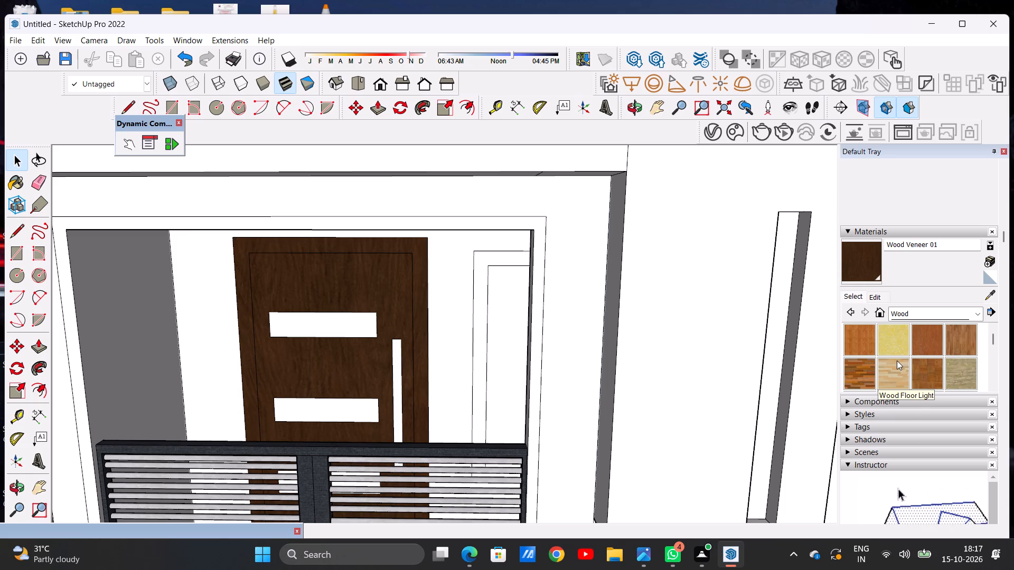
scroll(897, 360, "down", 1)
scroll(897, 360, "up", 1)
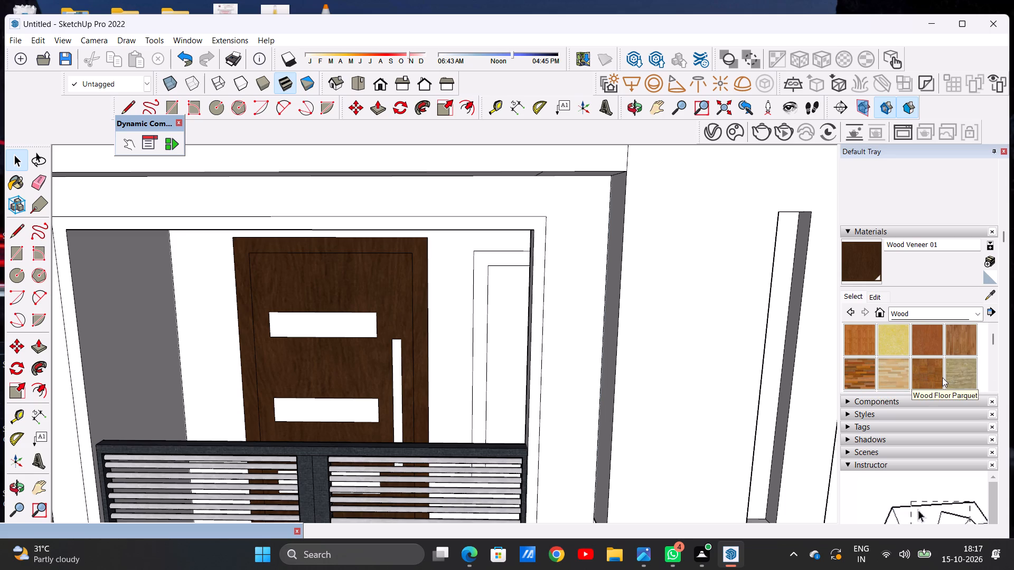
left_click(979, 312)
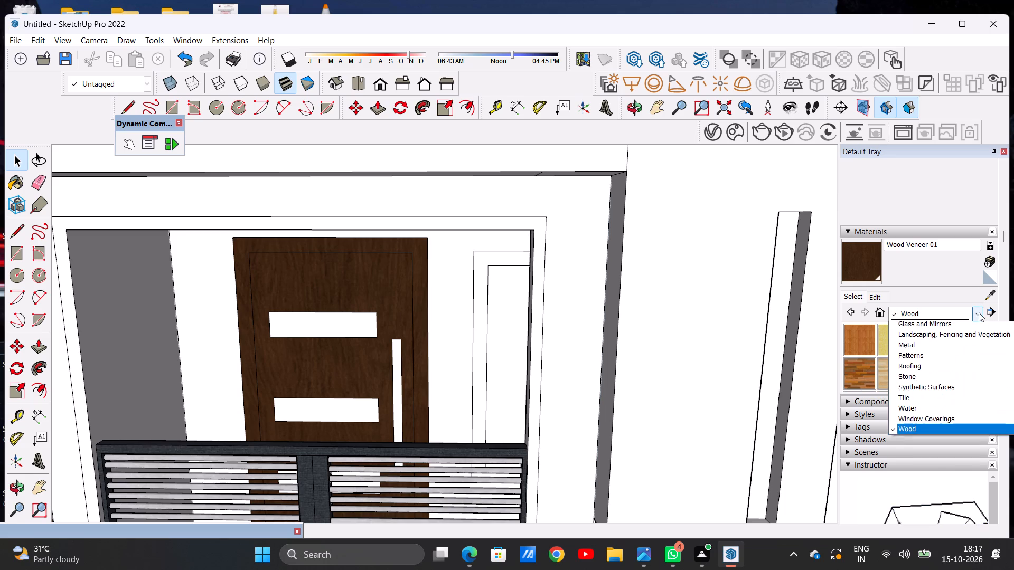
left_click(934, 440)
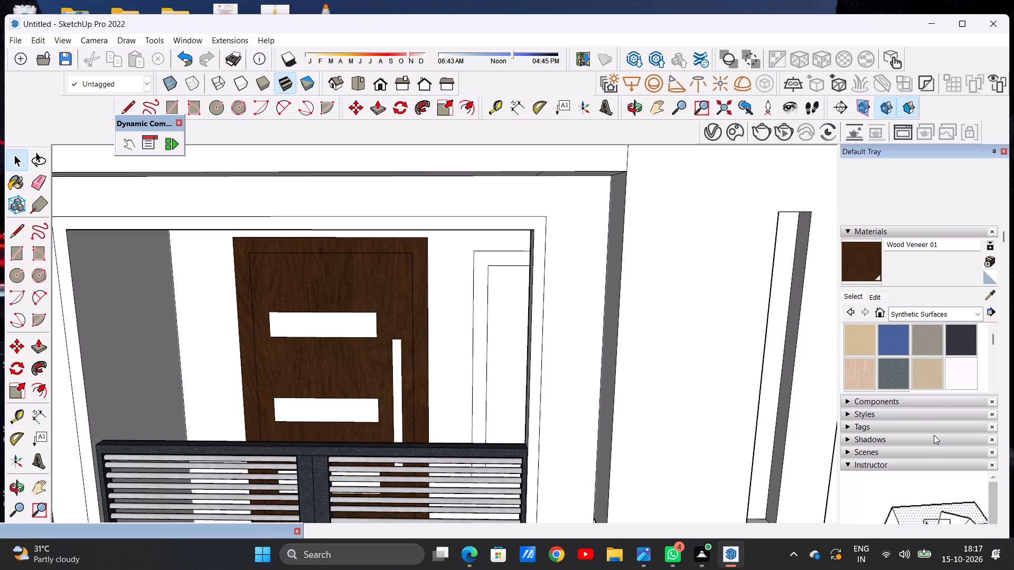
left_click(927, 344)
scroll(340, 338, "up", 4)
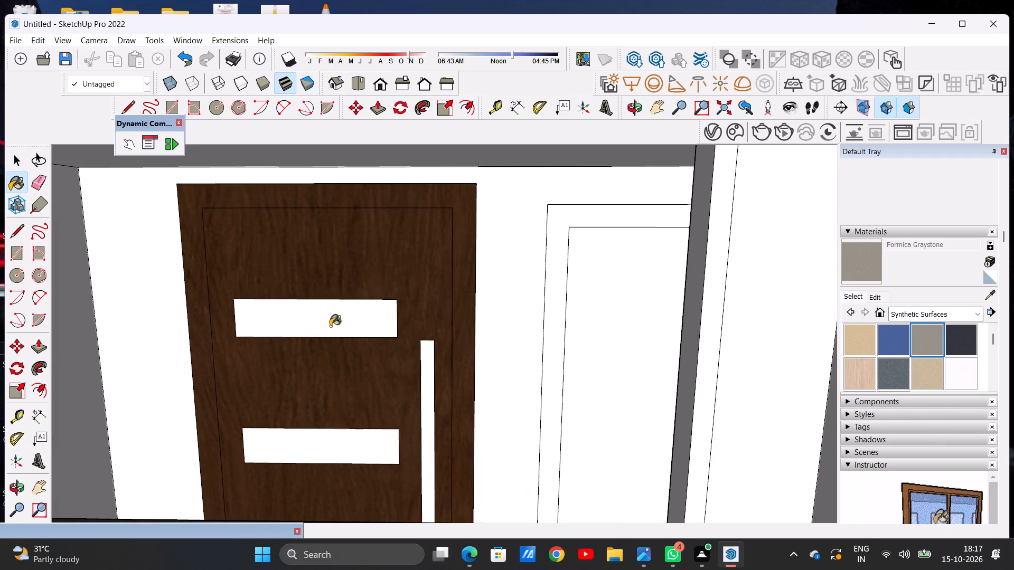
left_click(340, 319)
left_click(336, 441)
Paint the lowest horizontal panel of the ground-floor door, just above the gate's top rail, with Formica Graystone.
scroll(440, 331, "down", 9)
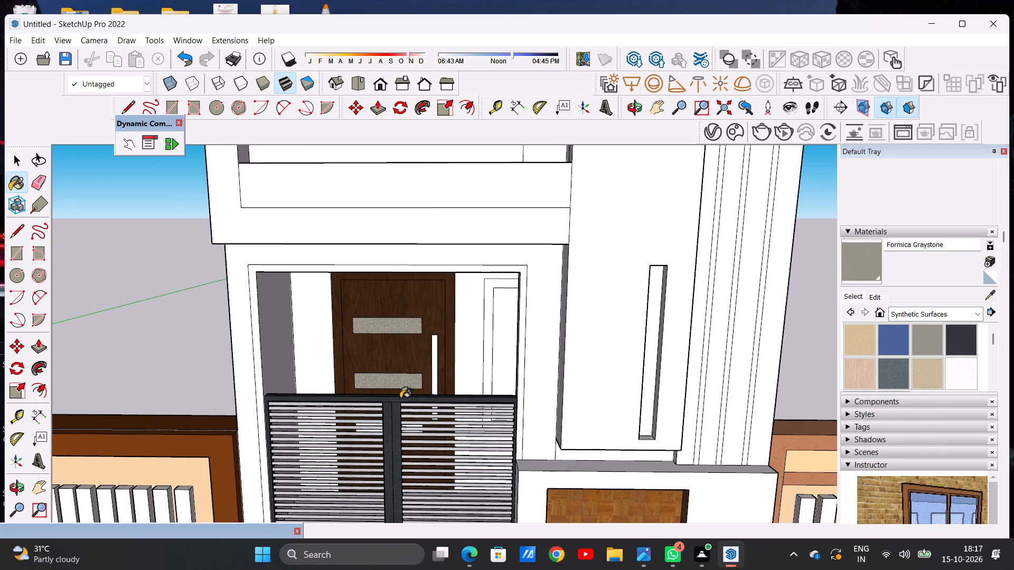
middle_click_drag(397, 421, 392, 446)
scroll(394, 381, "up", 9)
middle_click_drag(394, 381, 383, 452)
scroll(427, 417, "up", 3)
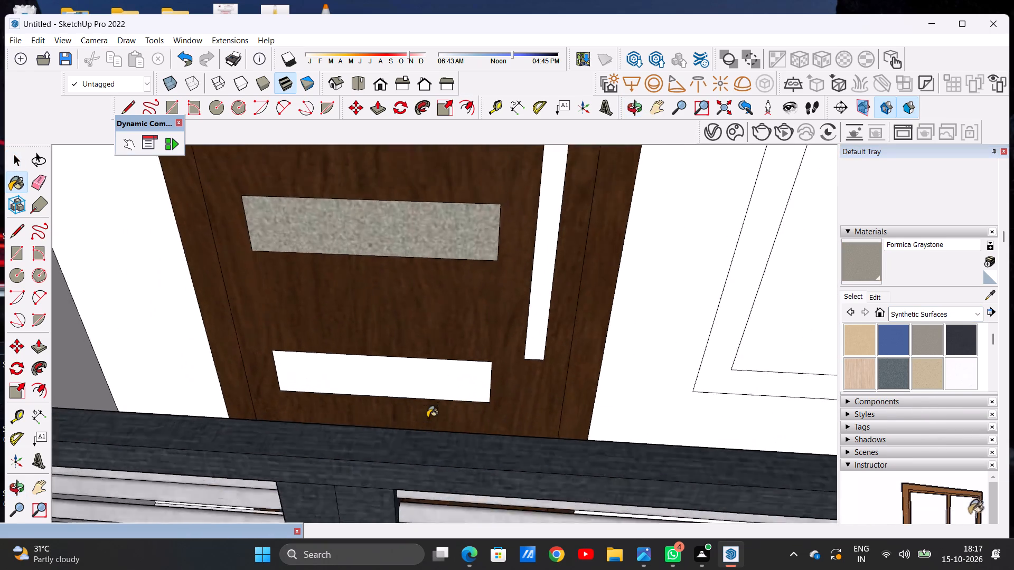
scroll(427, 417, "up", 4)
left_click(443, 368)
scroll(477, 397, "down", 12)
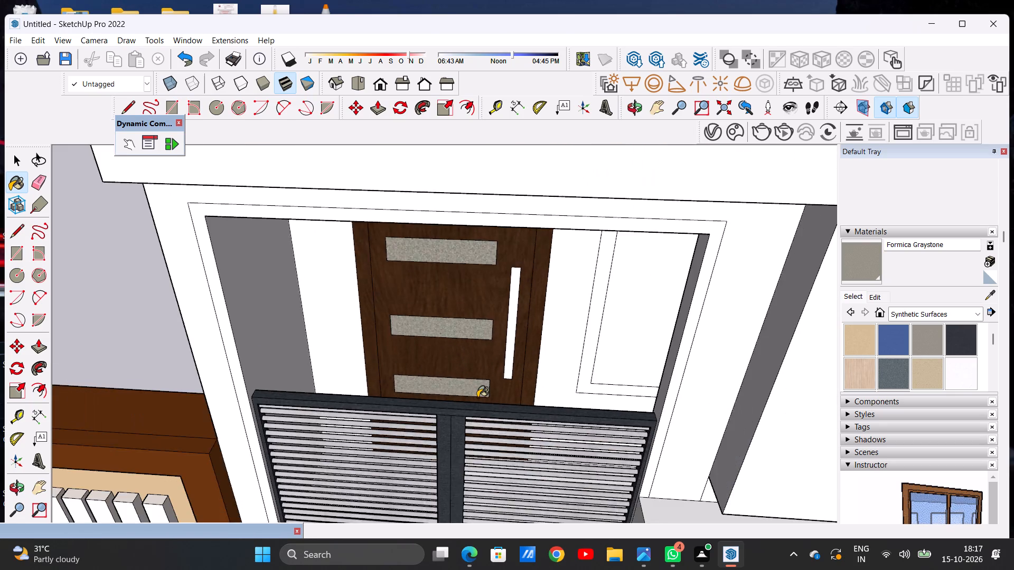
scroll(477, 397, "down", 2)
middle_click_drag(483, 405, 492, 359)
scroll(500, 357, "up", 2)
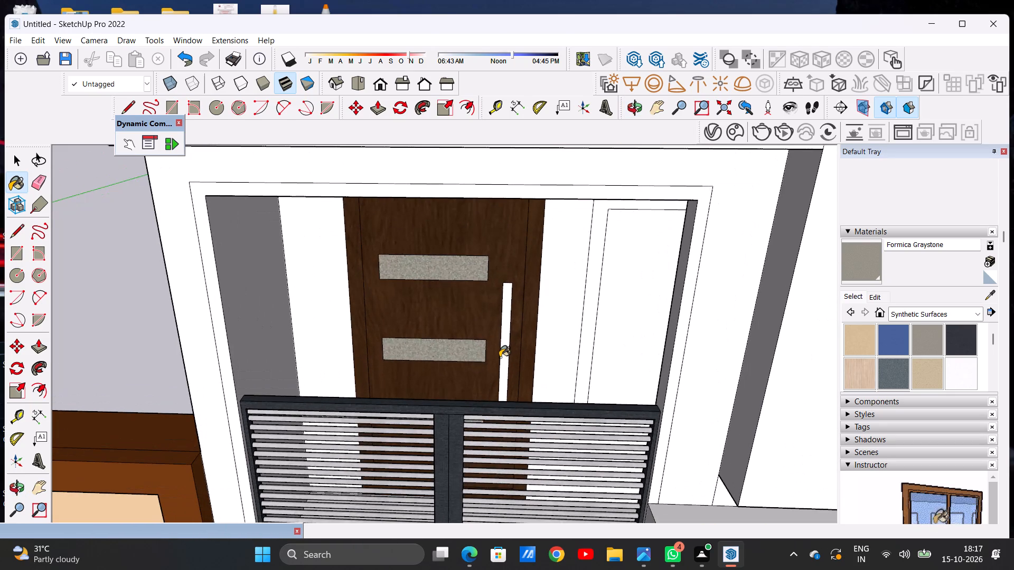
Paint the ground-floor door's vertical handle with Terrazzo Tile Light from the Synthetic Surfaces materials.
key("space")
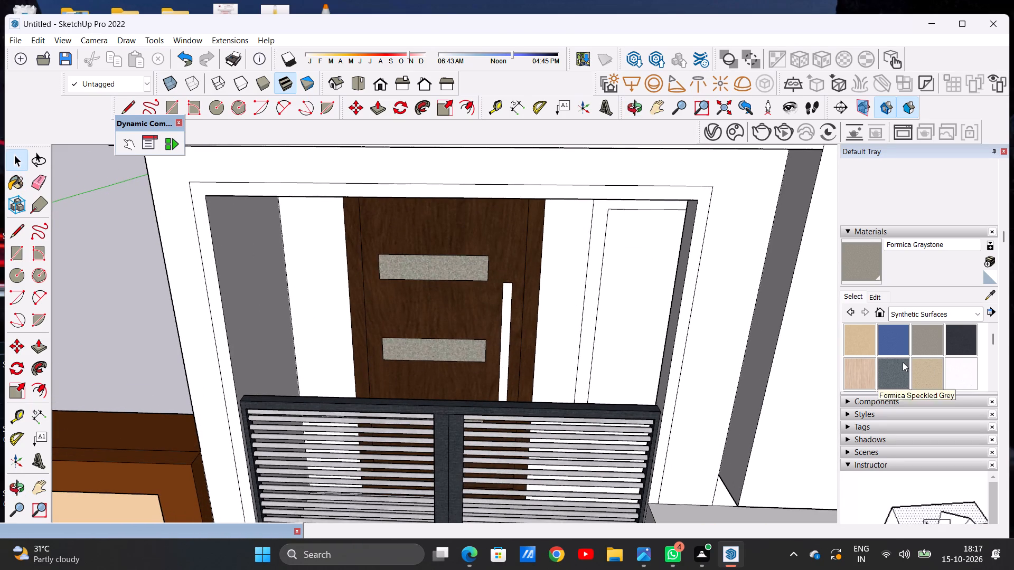
scroll(910, 357, "down", 1)
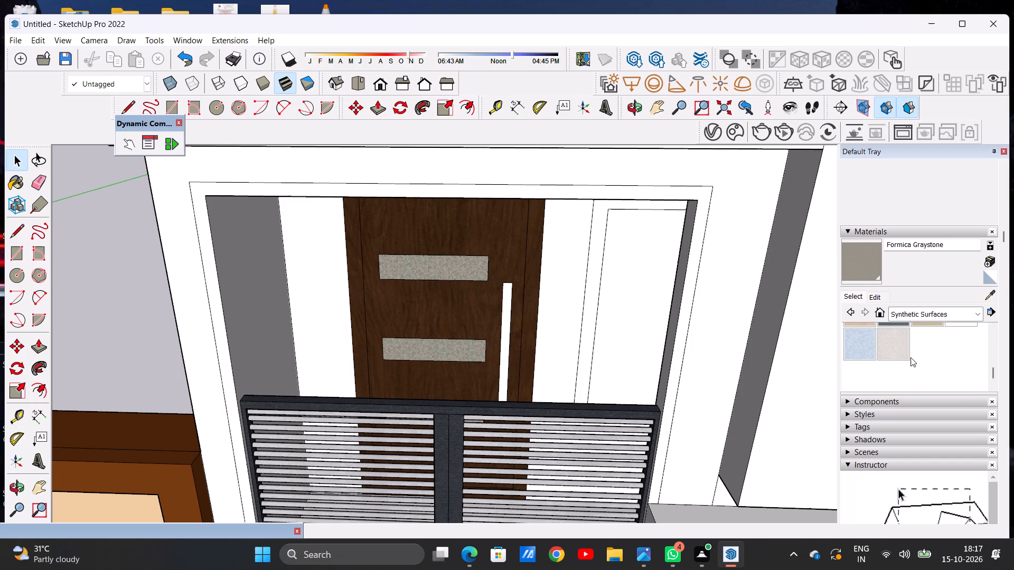
left_click(896, 340)
scroll(504, 320, "up", 5)
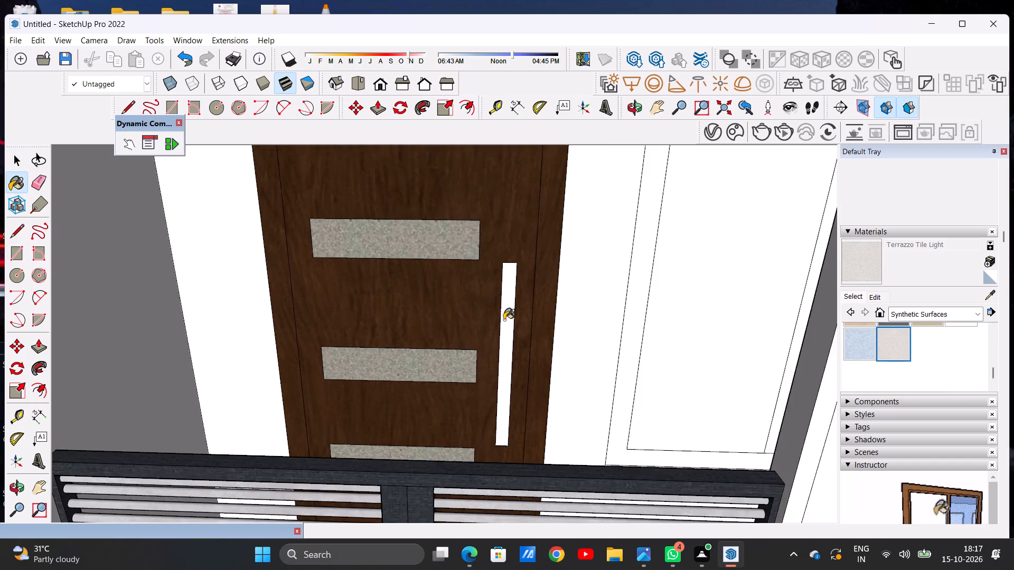
scroll(504, 320, "up", 5)
left_click(505, 287)
scroll(504, 301, "up", 6)
scroll(505, 322, "down", 5)
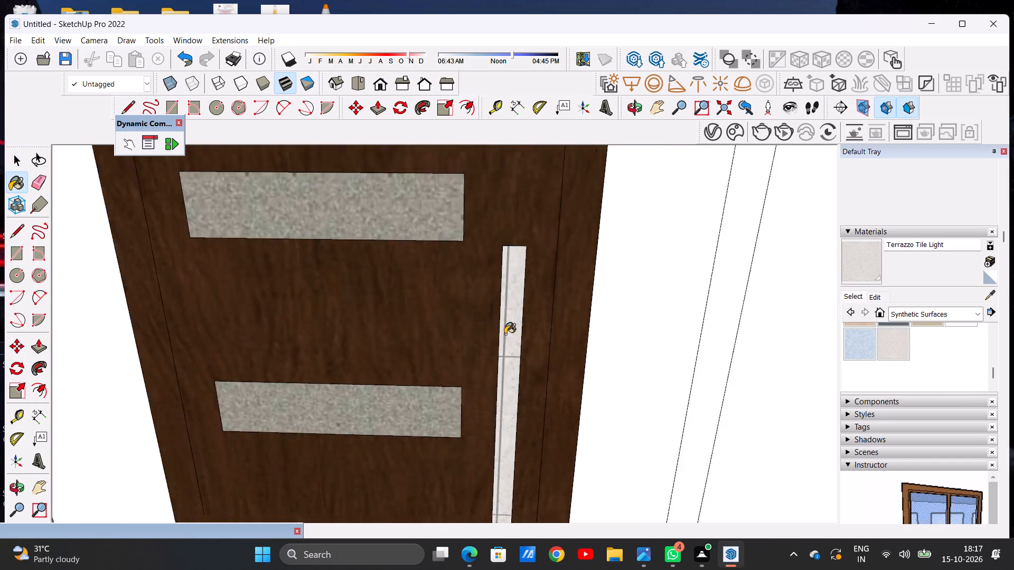
Paint the first-floor balcony door's vertical handle with the same Terrazzo Tile Light.
scroll(505, 334, "down", 18)
scroll(474, 376, "down", 7)
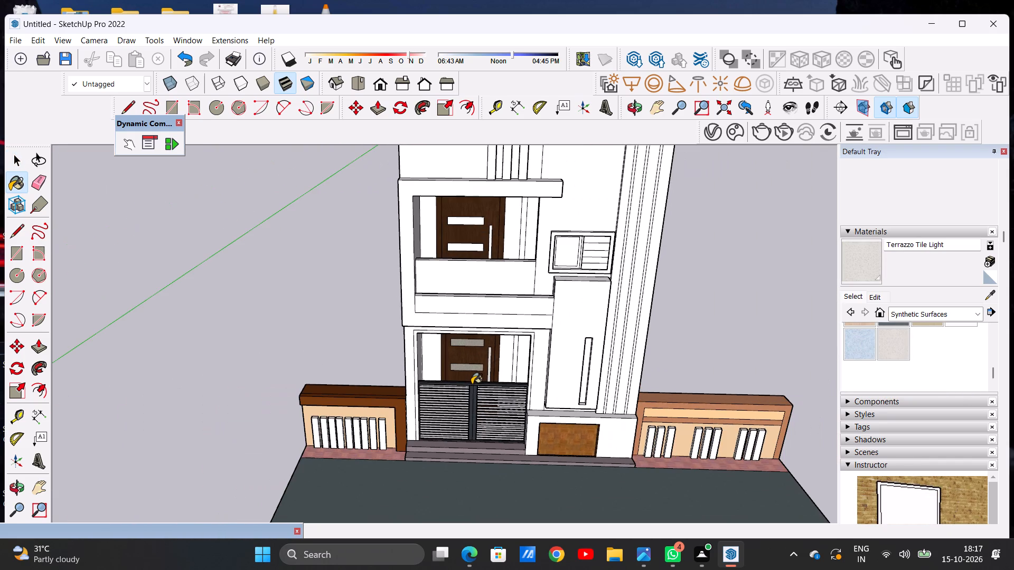
scroll(495, 240, "up", 6)
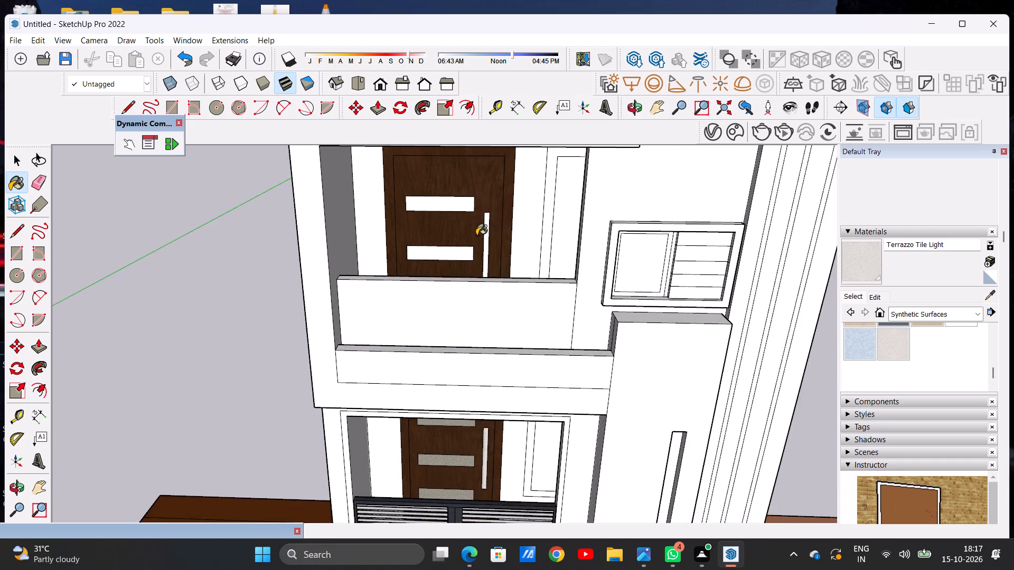
scroll(476, 235, "up", 14)
left_click(489, 241)
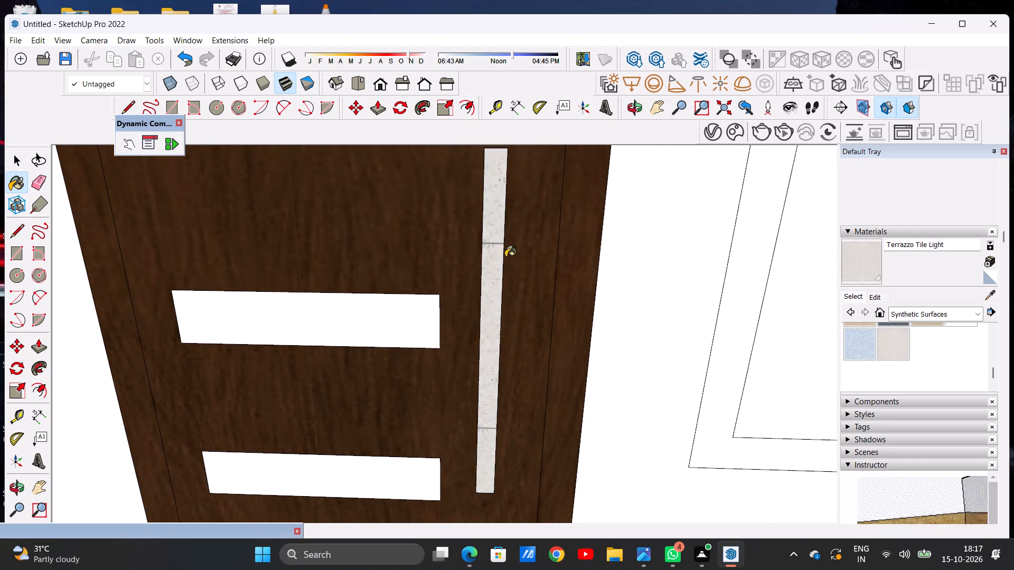
Paint the three horizontal panels of the first-floor balcony door with Formica Graystone.
scroll(511, 279, "down", 10)
scroll(499, 300, "up", 4)
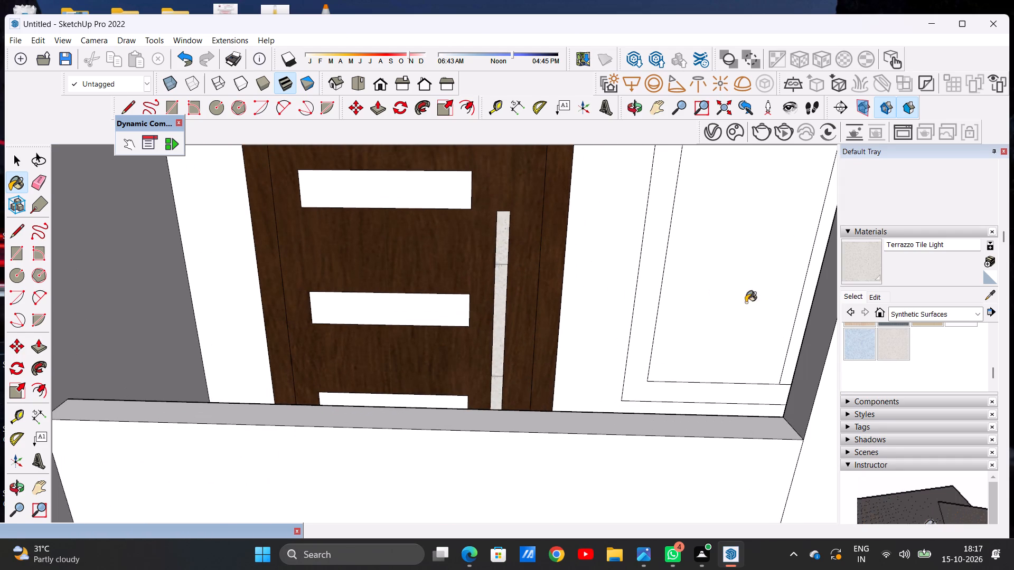
scroll(906, 378, "up", 1)
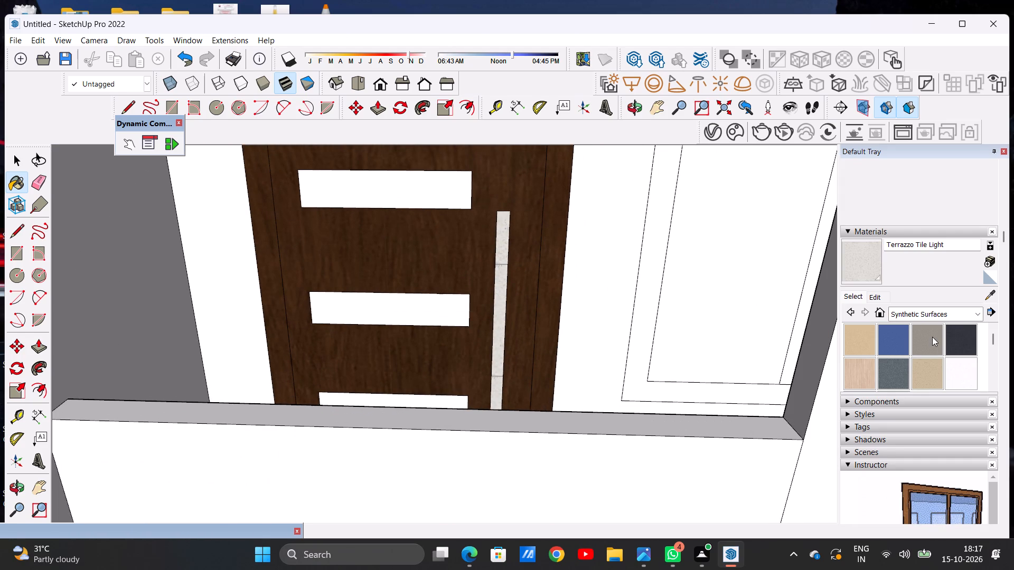
left_click(930, 338)
scroll(572, 348, "down", 3)
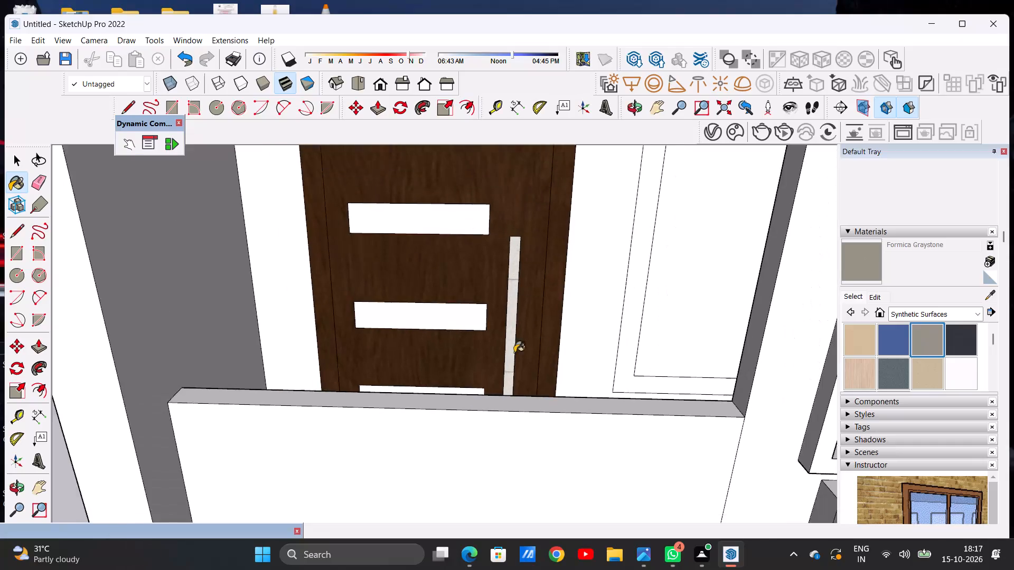
scroll(493, 348, "down", 2)
scroll(482, 261, "up", 12)
left_click(472, 248)
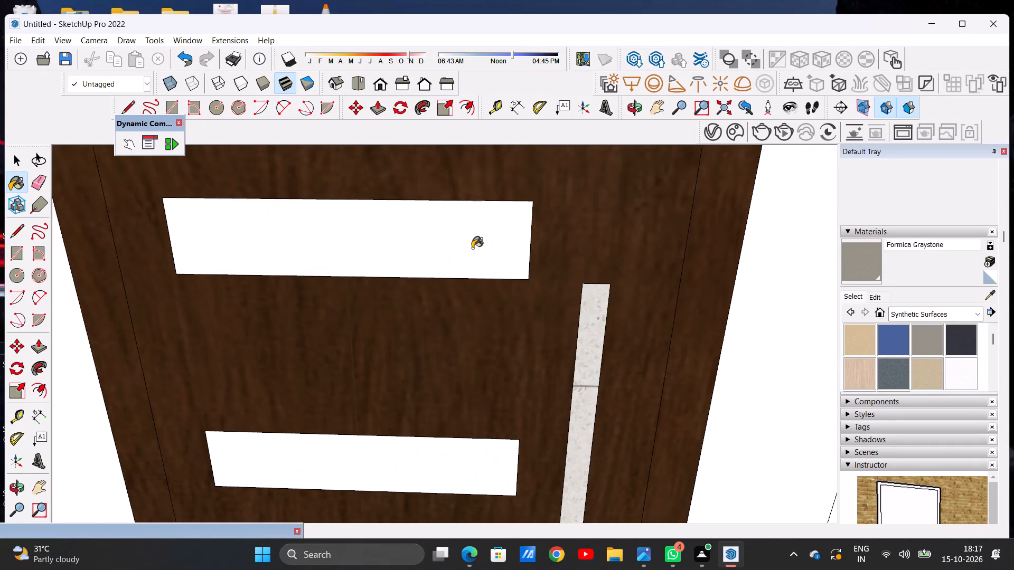
left_click(471, 452)
scroll(465, 253, "down", 12)
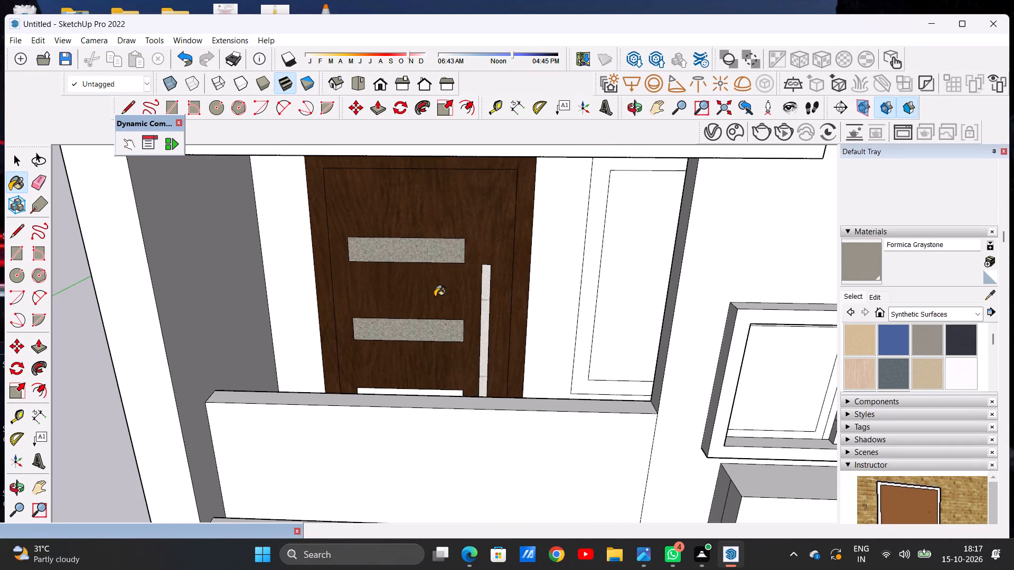
middle_click_drag(465, 373, 433, 407)
scroll(443, 382, "up", 14)
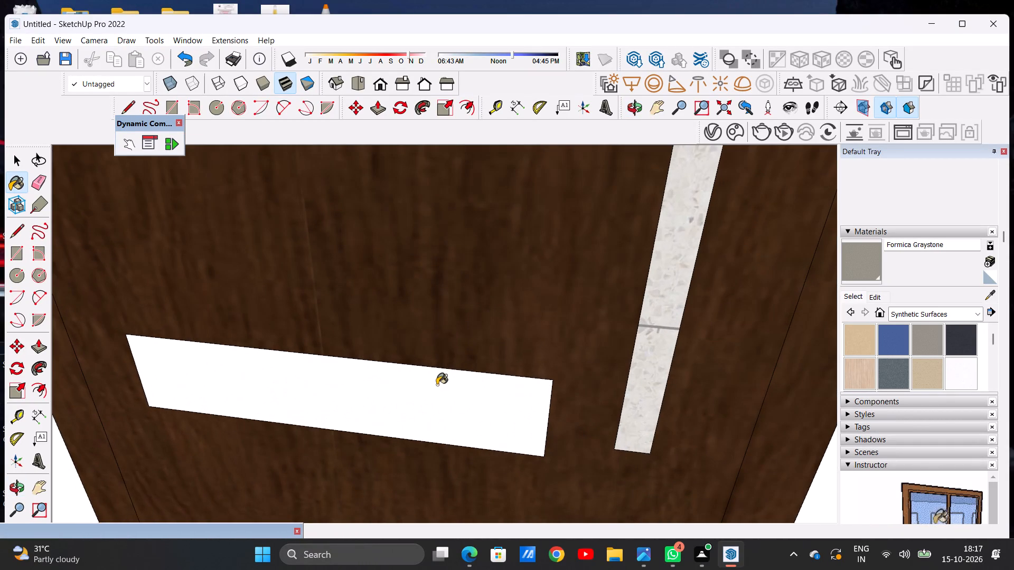
left_click(435, 387)
scroll(438, 385, "down", 15)
Paint the outer frame of the window beside the ground-floor door with Wood Cherry Original from the Wood materials.
middle_click_drag(443, 370, 478, 309)
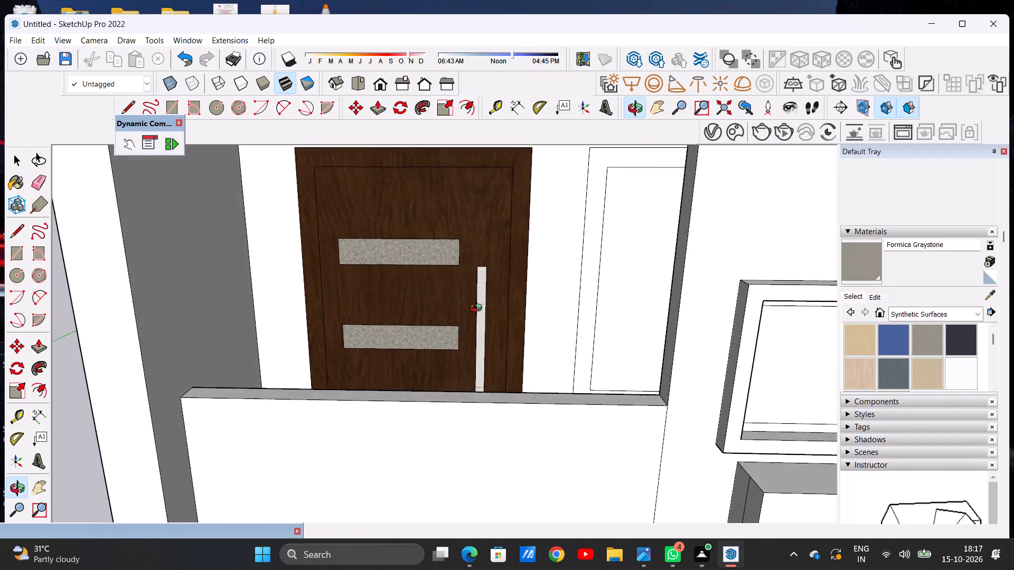
middle_click_drag(478, 309, 485, 298)
scroll(401, 357, "down", 13)
scroll(449, 469, "up", 6)
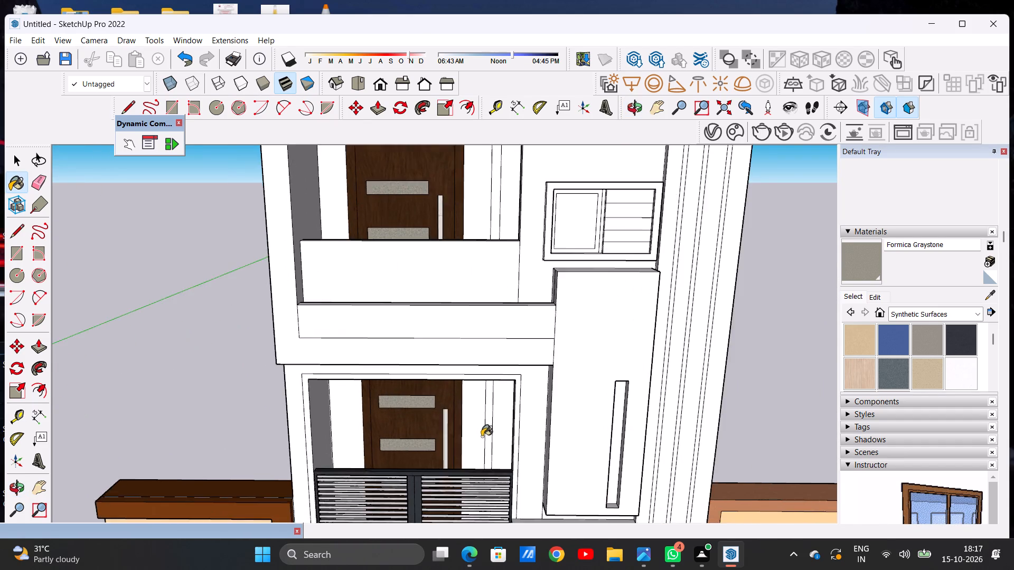
scroll(482, 436, "up", 5)
middle_click_drag(420, 395, 571, 367)
scroll(471, 388, "up", 3)
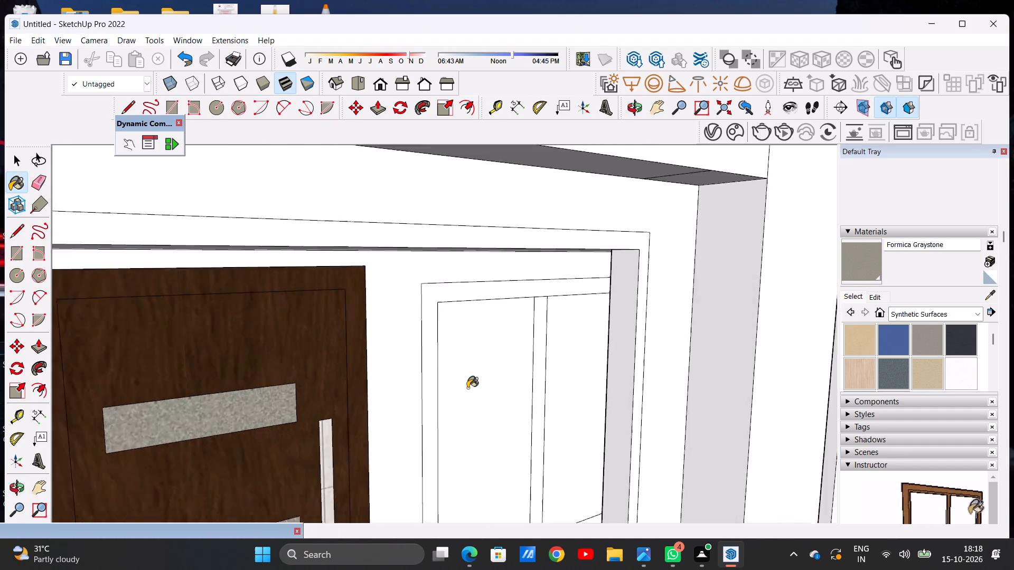
scroll(467, 388, "up", 3)
middle_click_drag(446, 376, 486, 377)
scroll(409, 273, "down", 10)
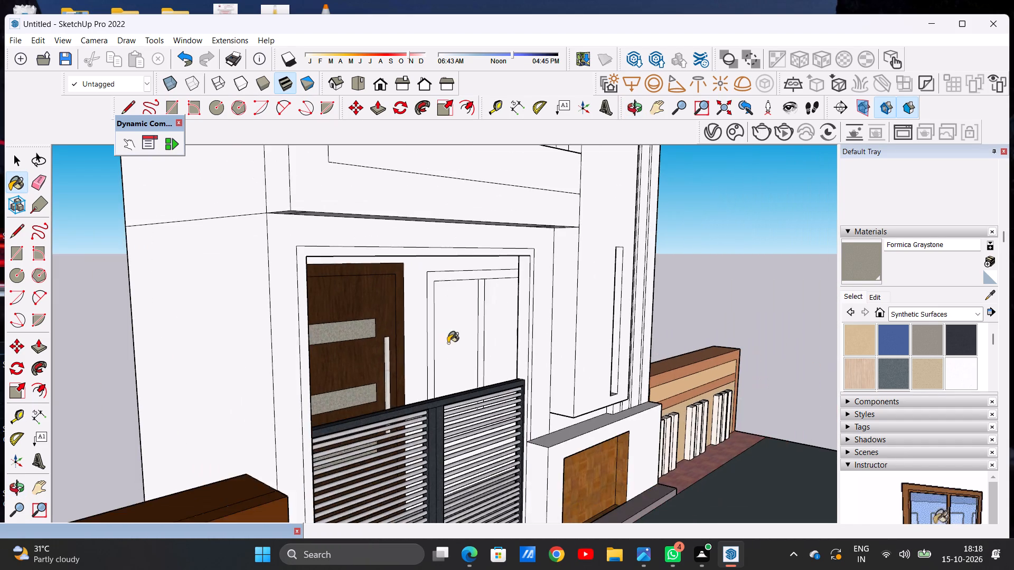
middle_click_drag(448, 347, 456, 387)
middle_click(456, 387)
scroll(439, 342, "up", 11)
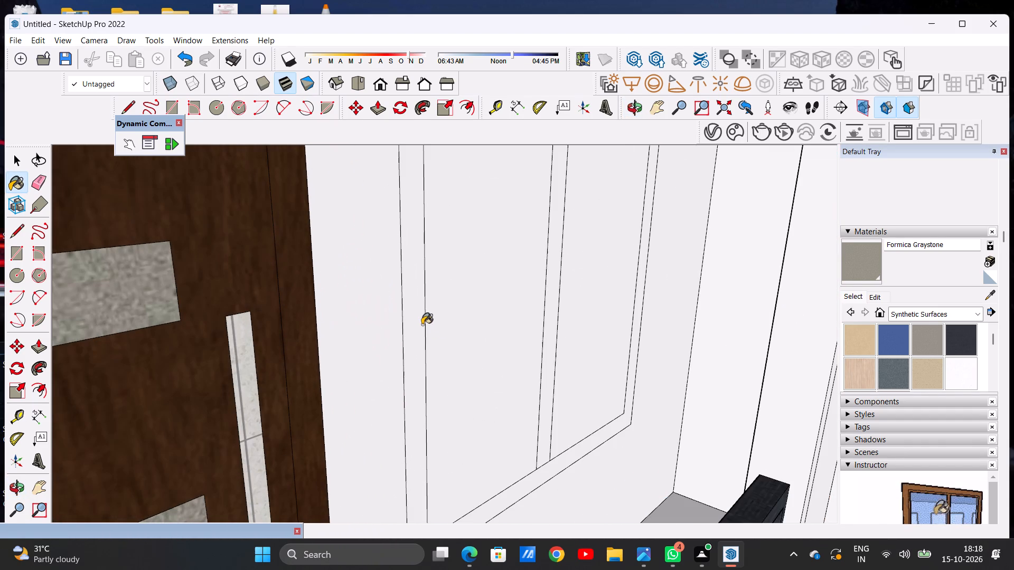
left_click(904, 312)
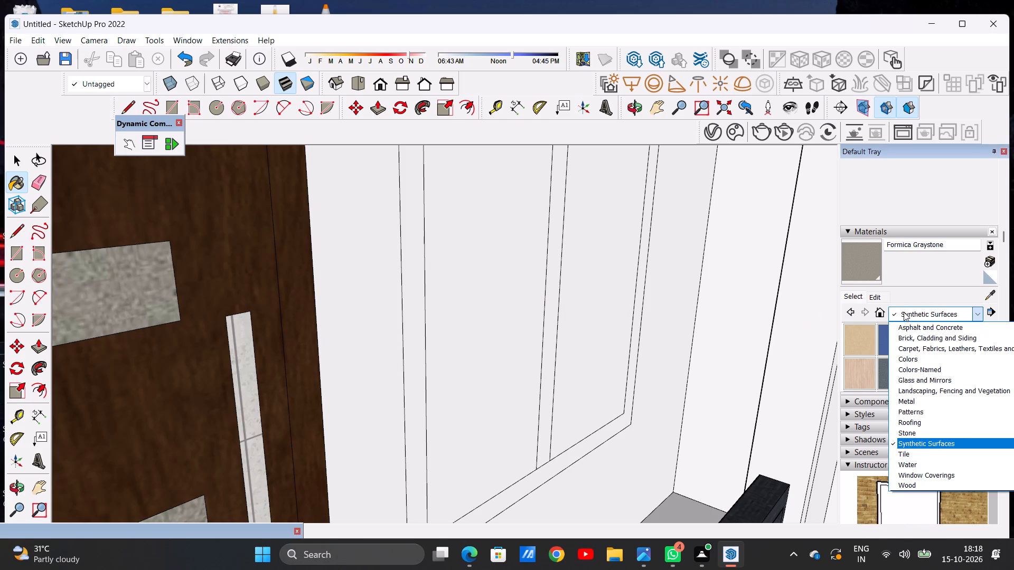
left_click(906, 480)
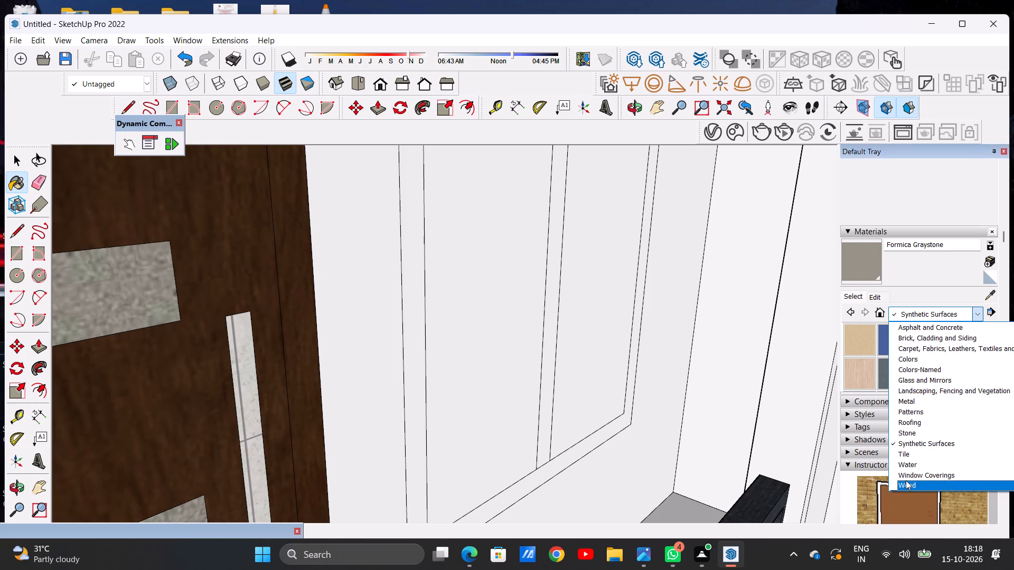
left_click(926, 335)
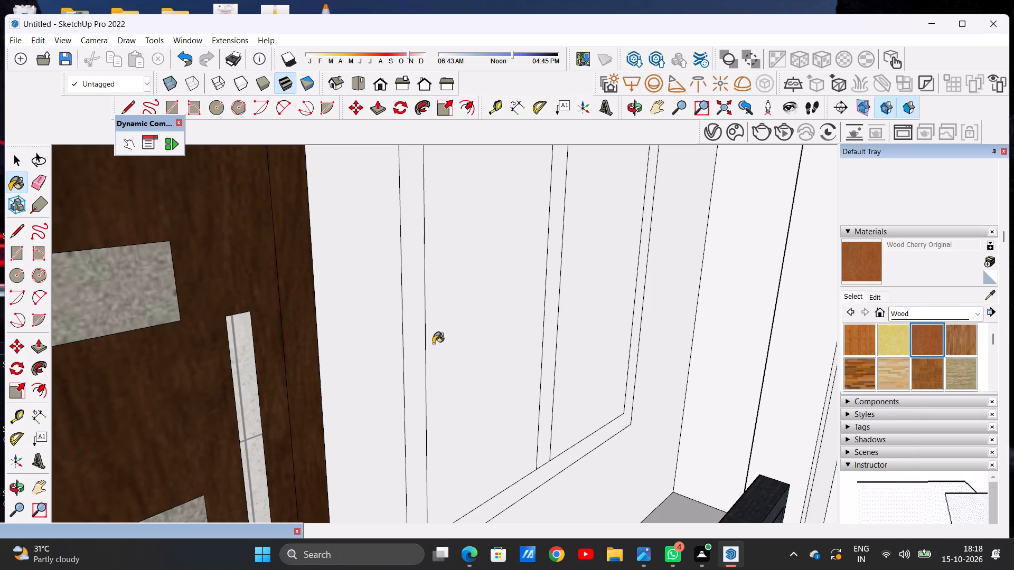
scroll(410, 340, "up", 6)
left_click(410, 340)
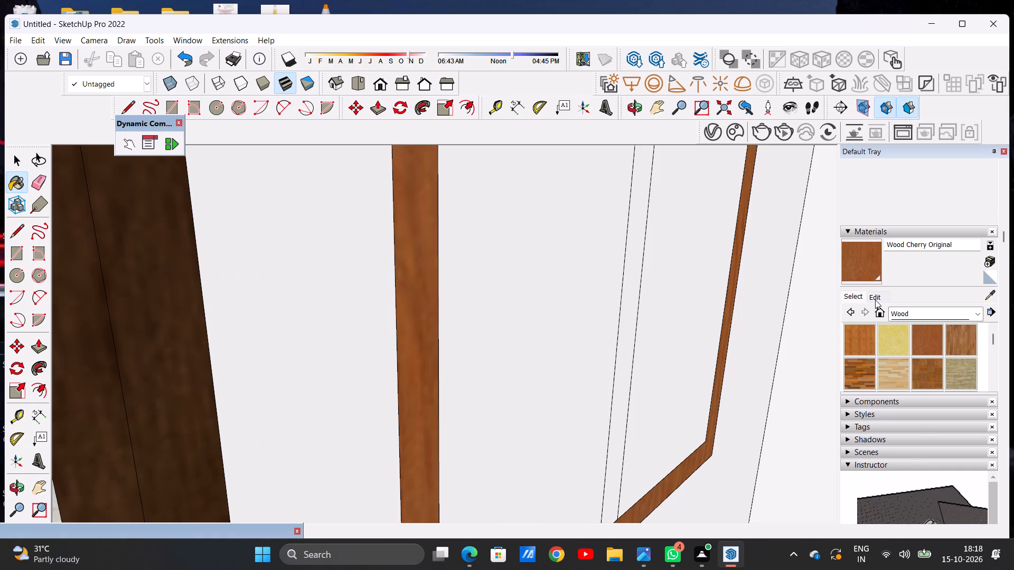
Darken the Wood Cherry Original material's colour to a deep brown.
left_click(874, 300)
left_click(906, 367)
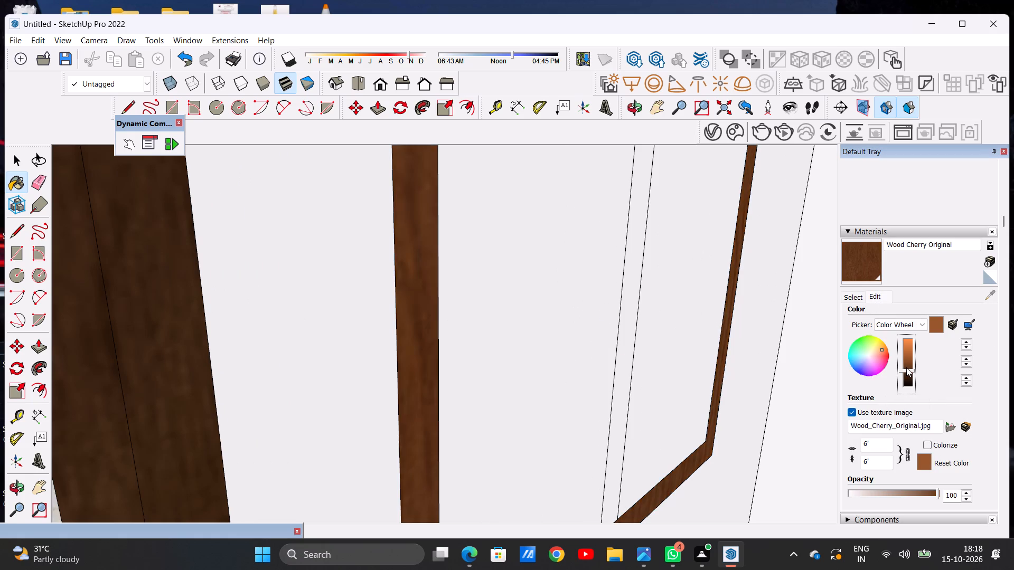
Paint the vertical centre bar of the ground-floor window with the darkened Wood Cherry Original.
scroll(502, 360, "down", 16)
scroll(493, 248, "up", 5)
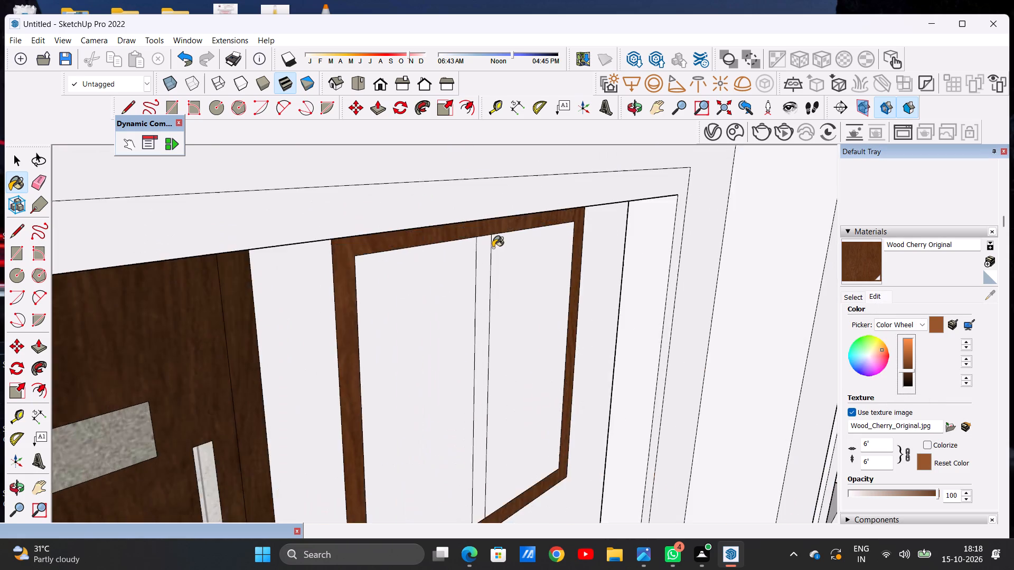
scroll(493, 248, "up", 8)
left_click(484, 252)
scroll(439, 298, "down", 2)
scroll(439, 311, "up", 1)
scroll(439, 312, "down", 13)
Paint the frame of the window beside the first-floor balcony door with the darkened Wood Cherry Original.
middle_click_drag(480, 339, 468, 345)
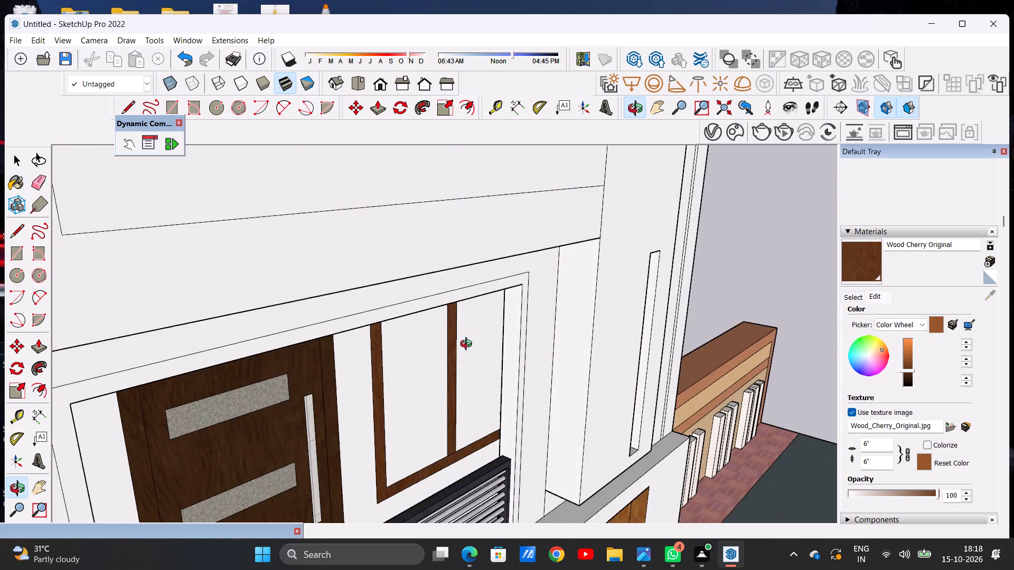
middle_click_drag(468, 345, 349, 320)
scroll(349, 320, "up", 1)
scroll(444, 442, "down", 8)
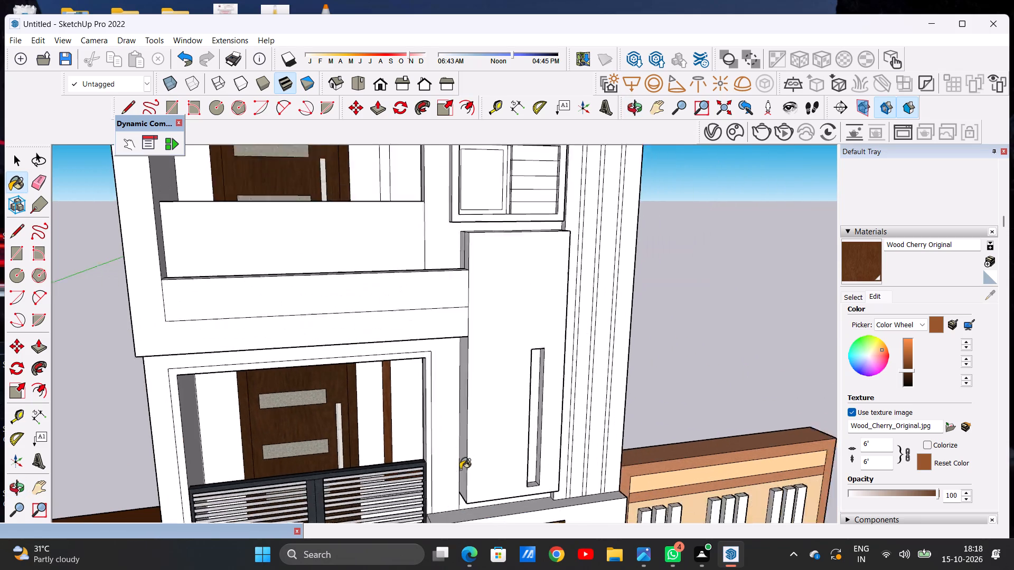
scroll(460, 469, "down", 1)
scroll(393, 441, "down", 7)
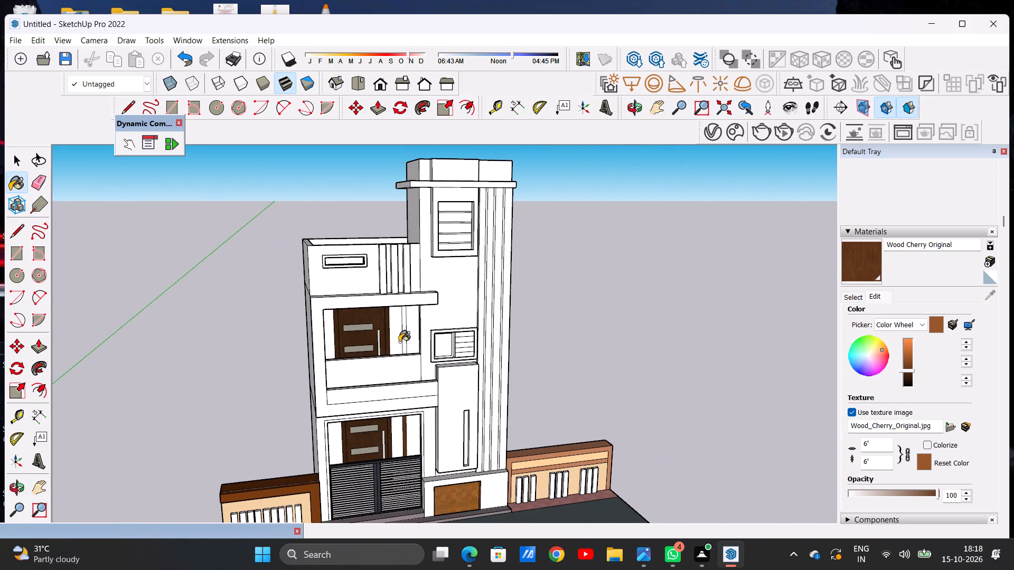
scroll(399, 341, "up", 15)
scroll(399, 341, "down", 1)
scroll(399, 341, "up", 3)
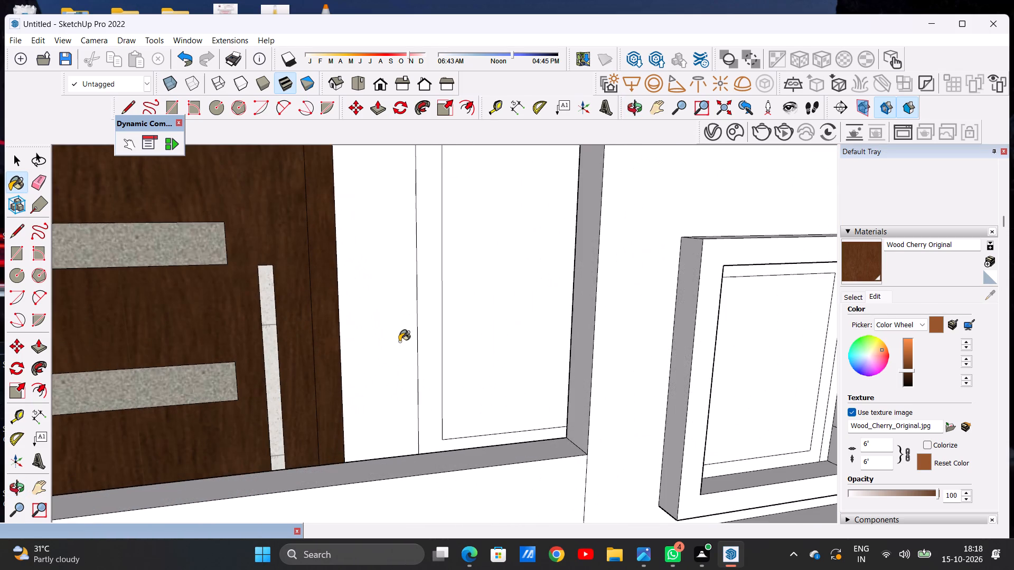
middle_click_drag(351, 333, 542, 369)
middle_click(542, 369)
scroll(393, 368, "up", 9)
left_click(393, 368)
scroll(549, 366, "up", 4)
left_click(541, 368)
Examine the wood-framed windows beside the first-floor and ground-floor doors against the front elevation.
scroll(483, 384, "down", 20)
scroll(483, 384, "down", 2)
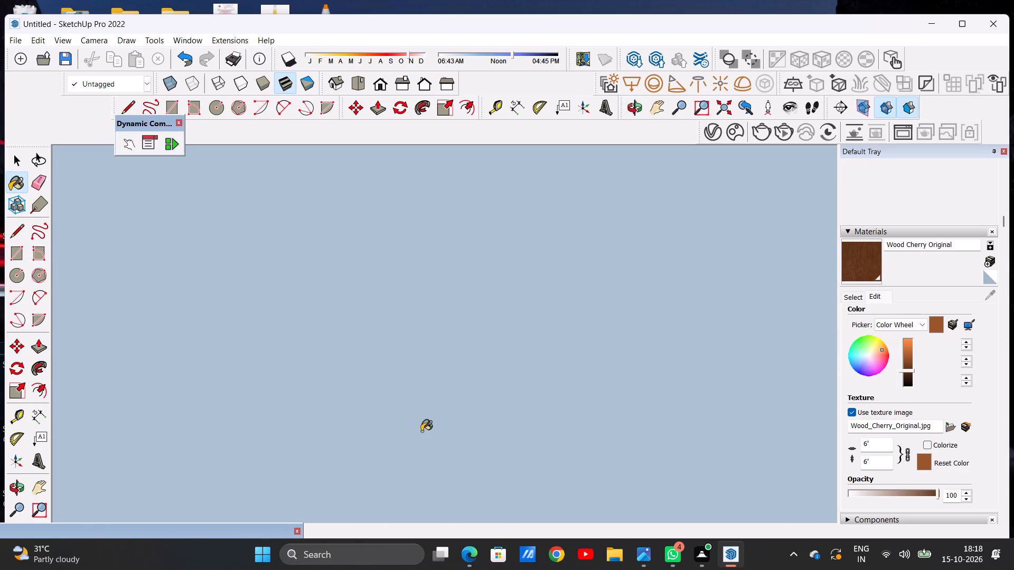
scroll(421, 431, "down", 3)
scroll(447, 414, "down", 20)
scroll(447, 414, "down", 16)
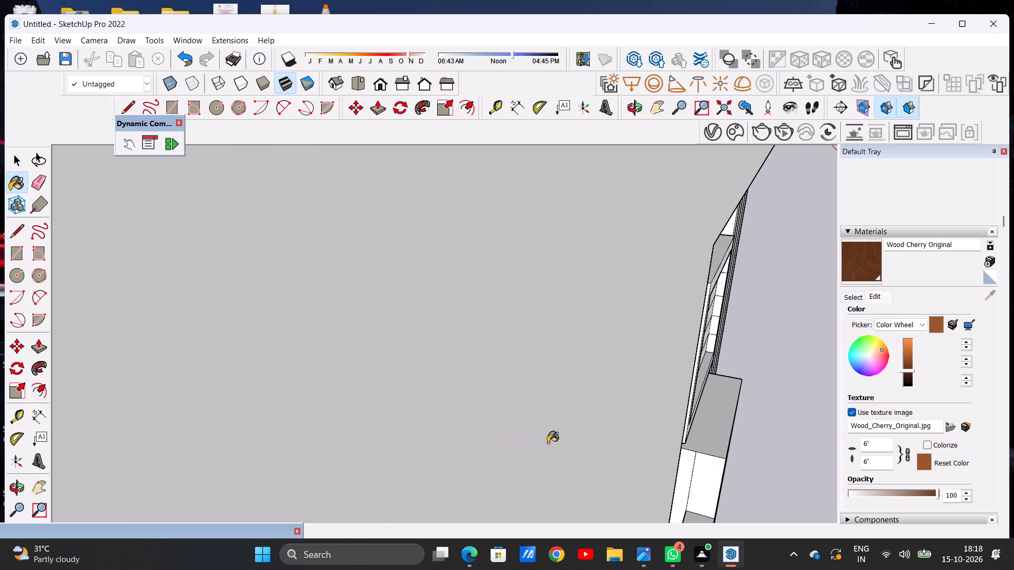
scroll(548, 443, "down", 20)
scroll(548, 443, "down", 20)
scroll(548, 443, "down", 4)
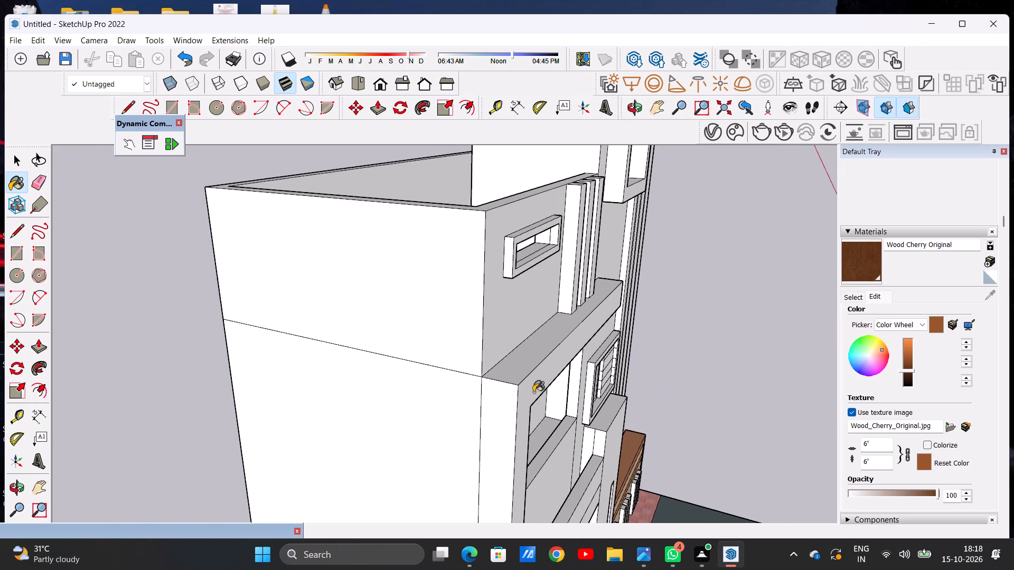
middle_click_drag(562, 389, 403, 377)
scroll(536, 374, "down", 6)
scroll(503, 396, "up", 9)
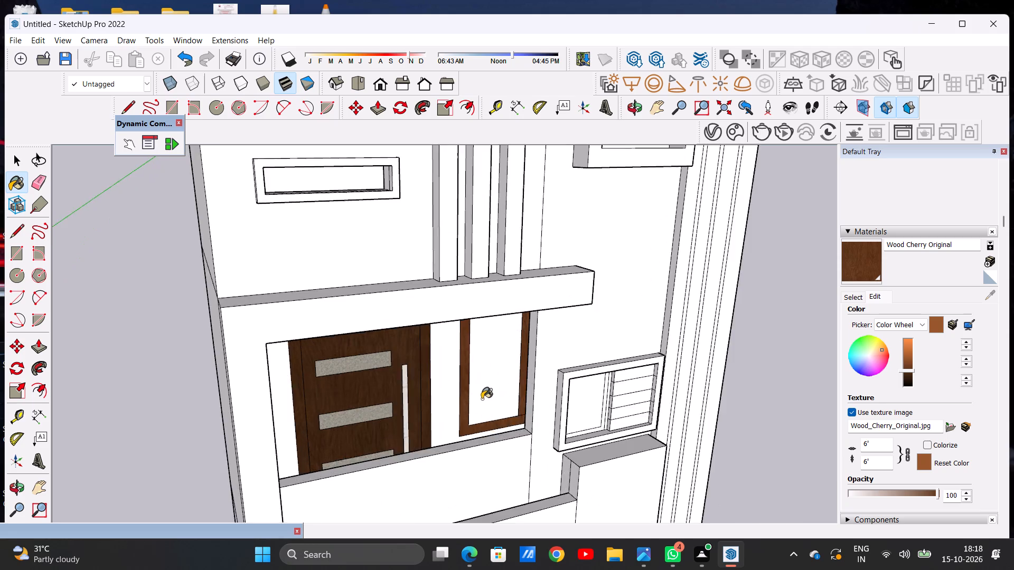
scroll(482, 399, "up", 3)
middle_click_drag(476, 392, 472, 365)
scroll(523, 340, "down", 10)
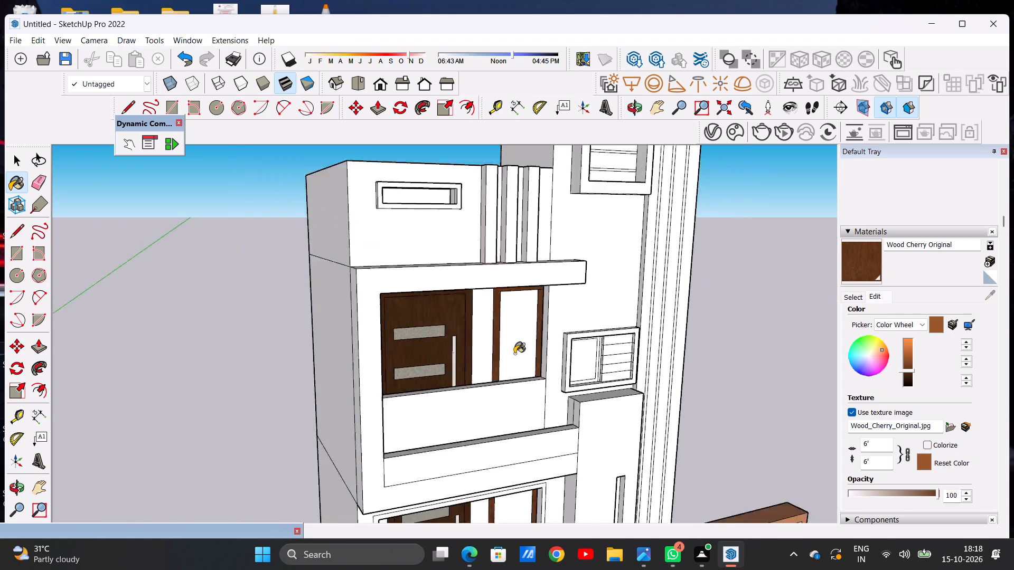
scroll(514, 354, "down", 9)
scroll(517, 469, "up", 6)
scroll(517, 470, "down", 1)
scroll(489, 424, "up", 10)
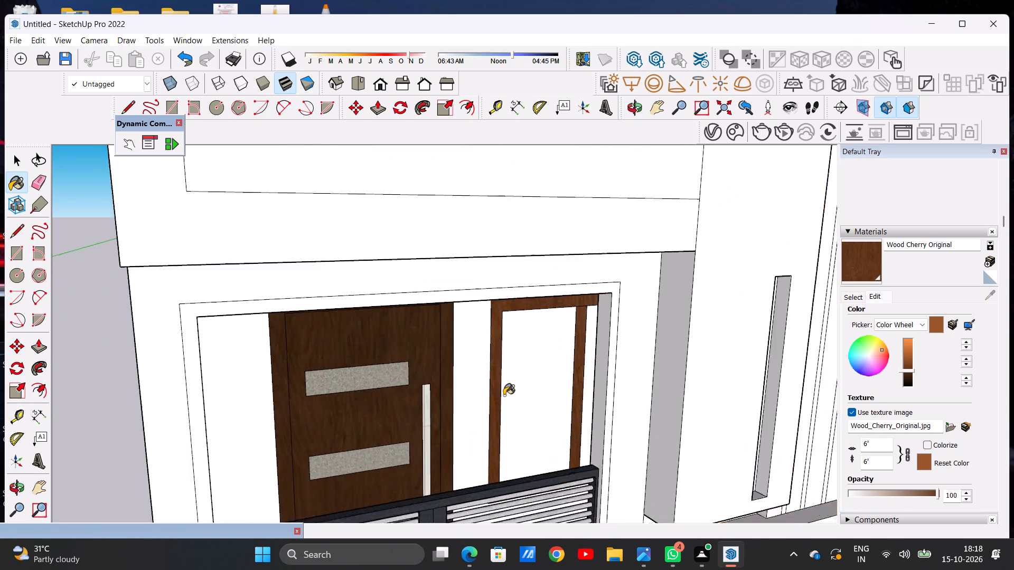
scroll(504, 395, "up", 5)
middle_click_drag(504, 395, 548, 396)
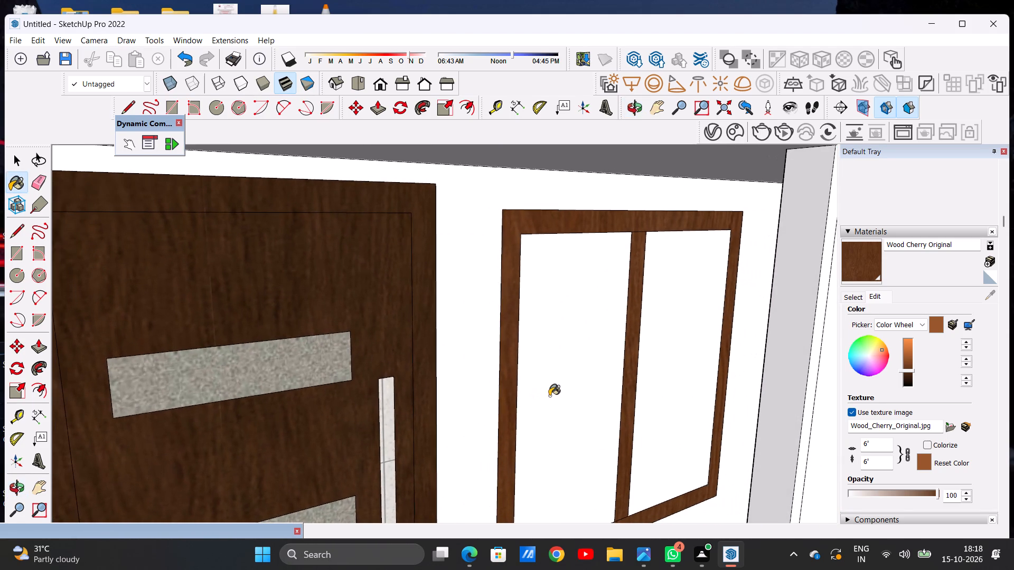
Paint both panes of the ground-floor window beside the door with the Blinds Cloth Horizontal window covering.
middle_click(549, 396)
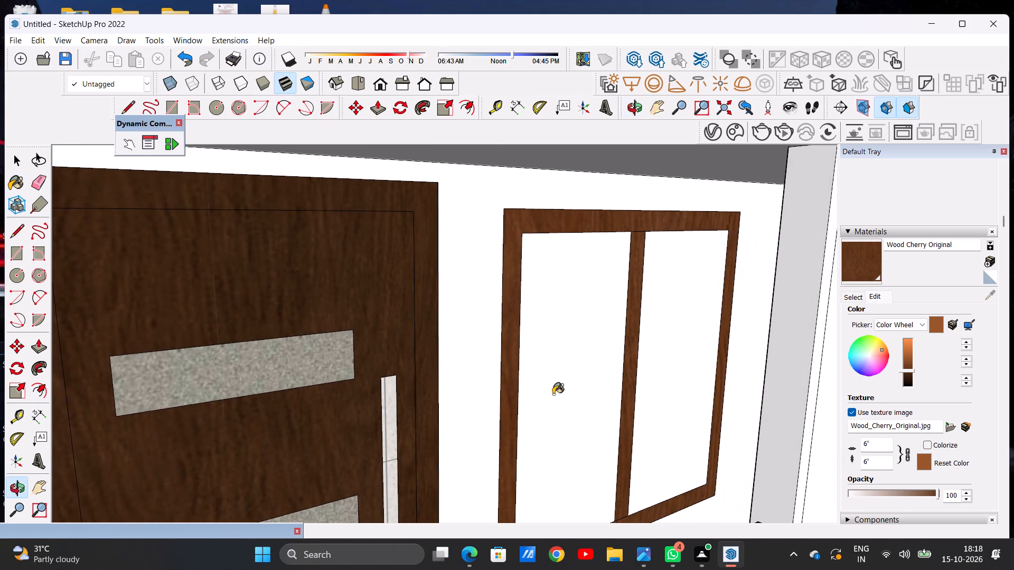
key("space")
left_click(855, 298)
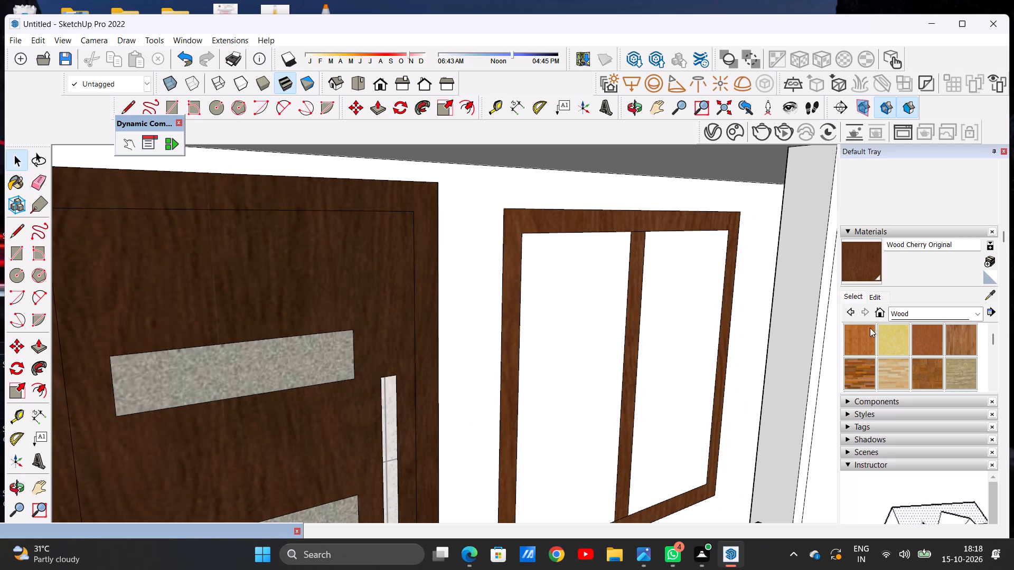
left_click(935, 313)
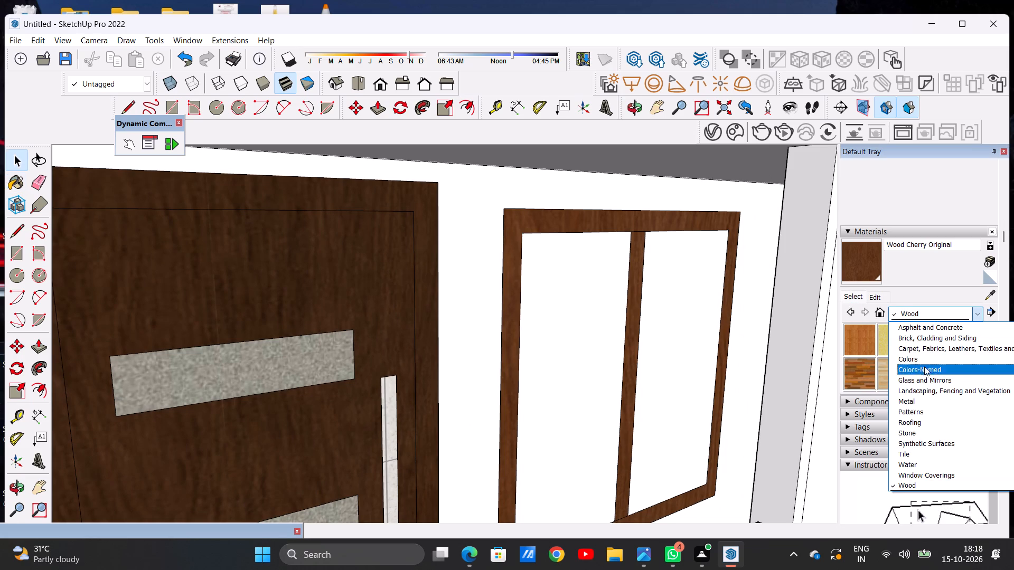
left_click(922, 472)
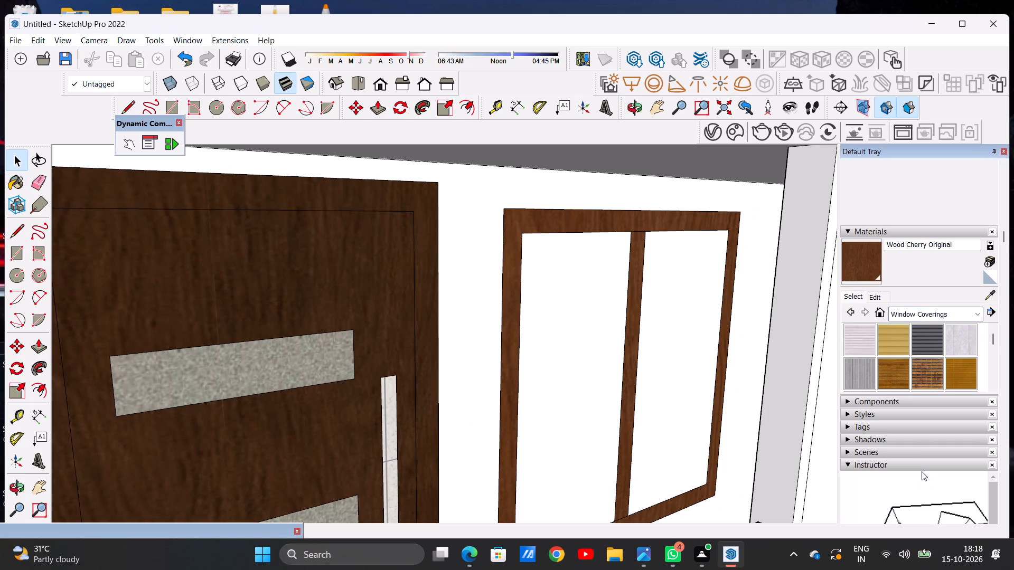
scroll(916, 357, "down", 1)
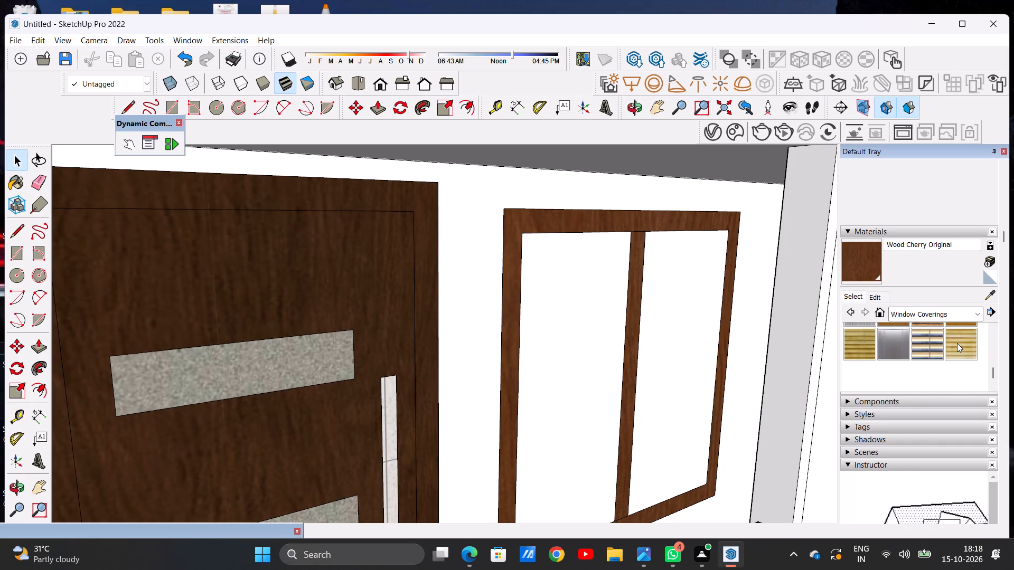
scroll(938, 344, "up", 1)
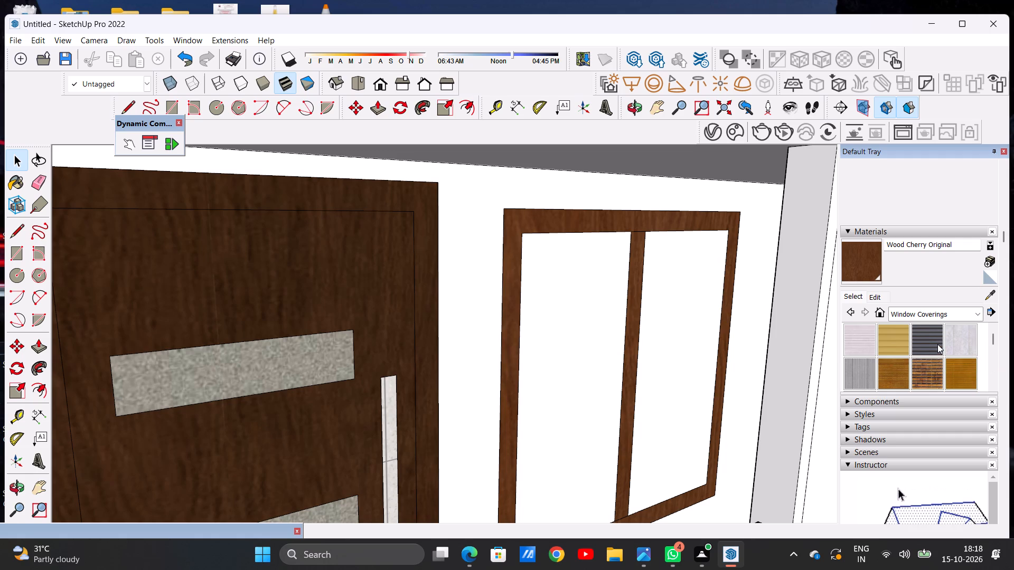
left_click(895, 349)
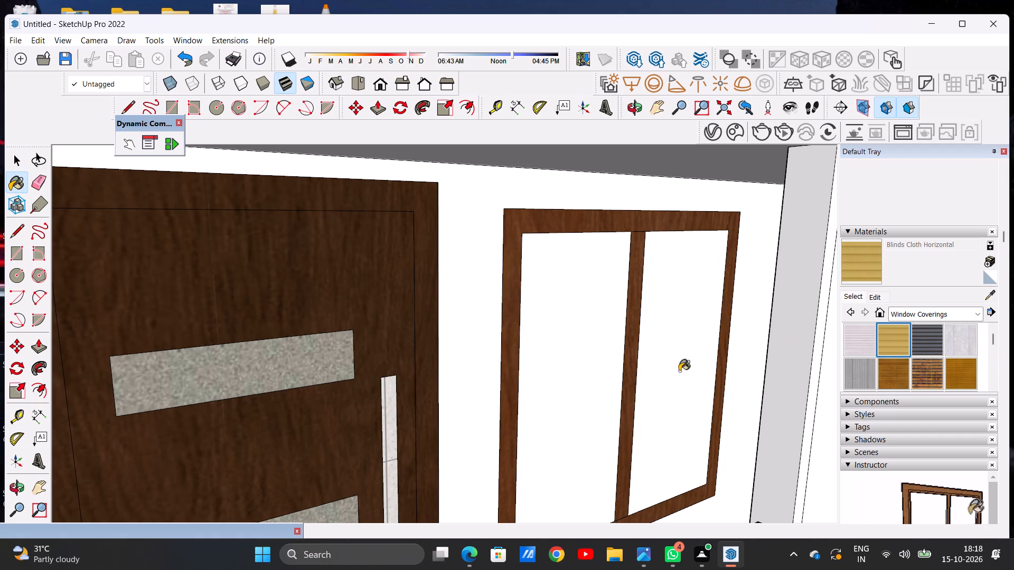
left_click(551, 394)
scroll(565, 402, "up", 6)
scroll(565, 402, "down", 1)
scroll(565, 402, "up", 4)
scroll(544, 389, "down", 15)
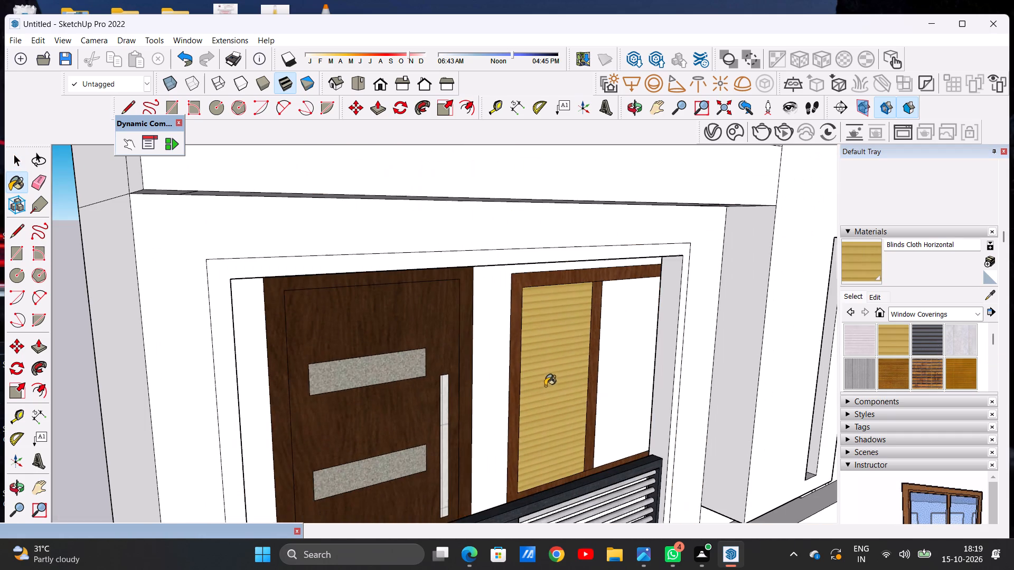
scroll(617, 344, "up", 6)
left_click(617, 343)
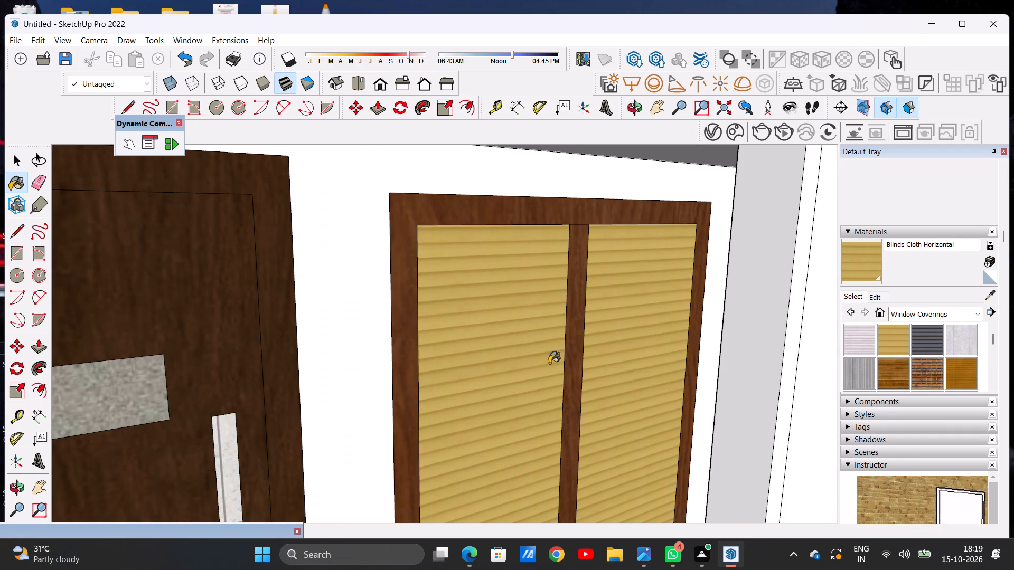
Examine the blind-textured ground-floor window up close and against the whole front elevation.
scroll(549, 363, "down", 6)
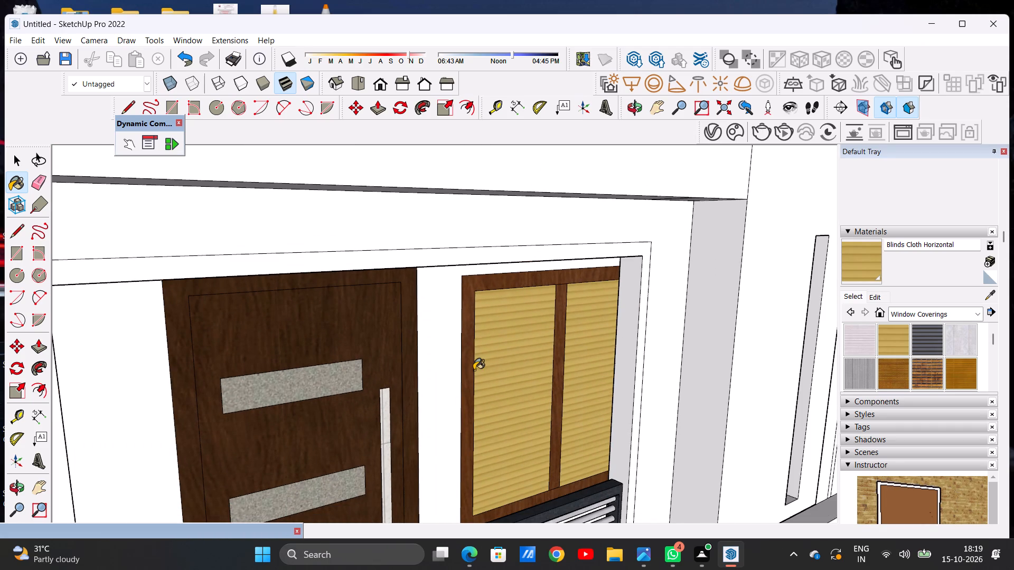
scroll(470, 370, "down", 11)
middle_click_drag(486, 375, 333, 378)
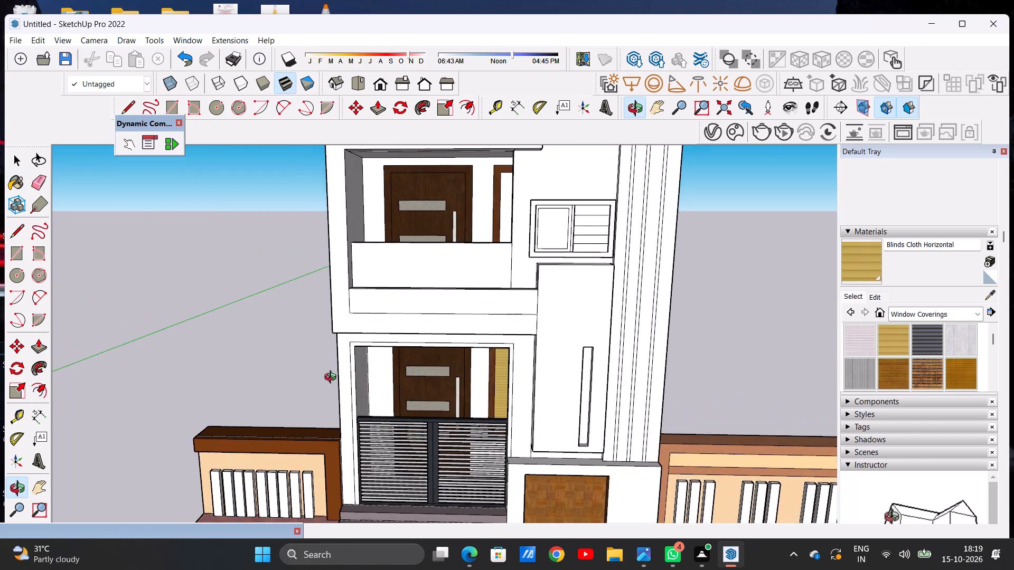
middle_click_drag(333, 378, 538, 368)
scroll(500, 367, "up", 7)
scroll(454, 369, "up", 7)
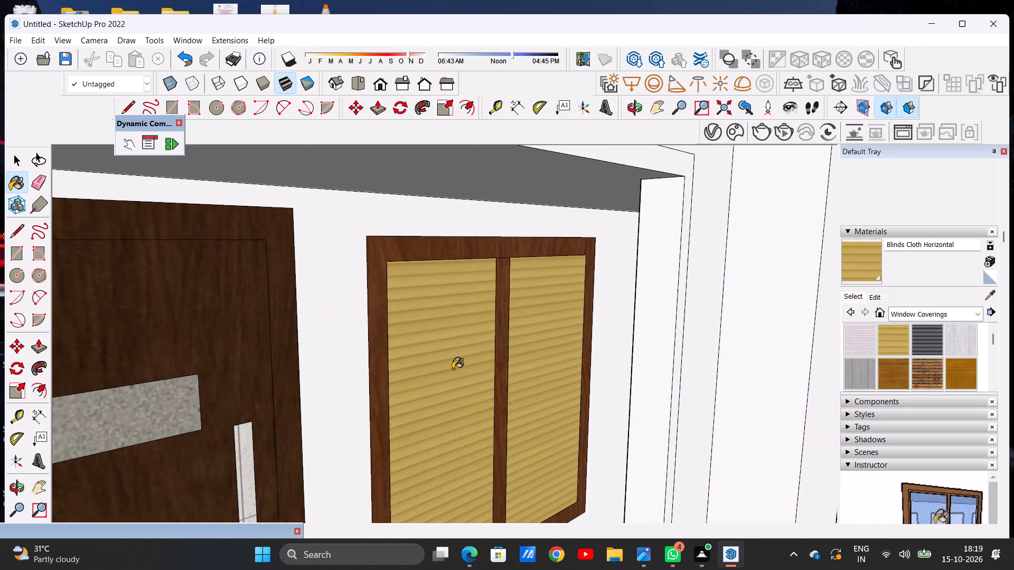
scroll(453, 369, "up", 4)
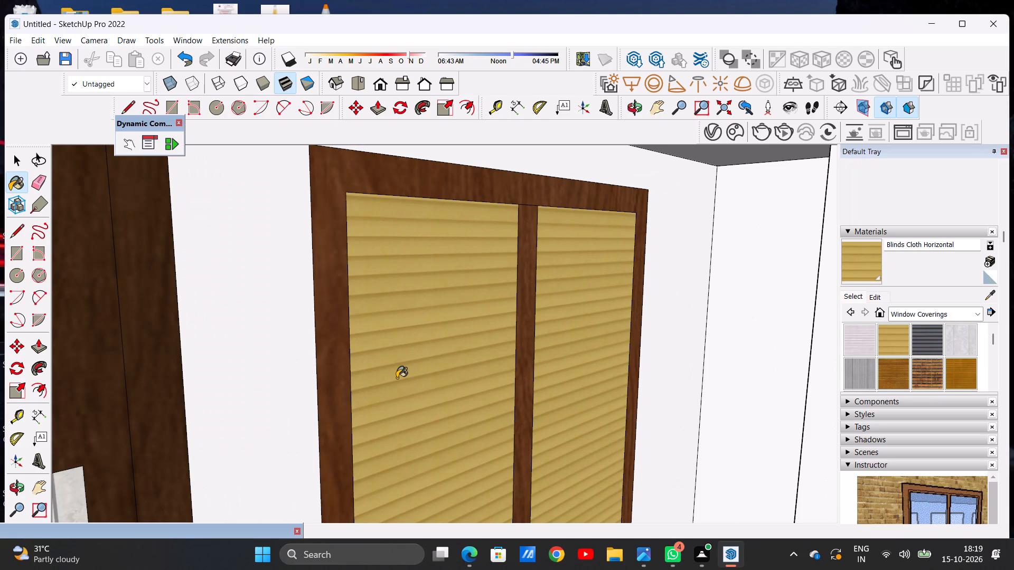
scroll(397, 378, "down", 17)
scroll(342, 386, "down", 6)
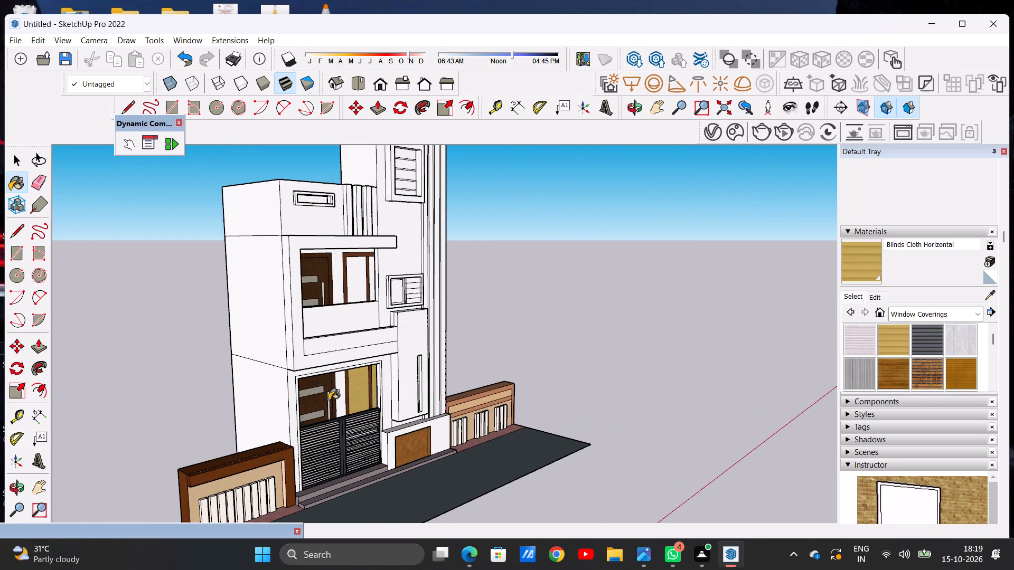
scroll(329, 400, "down", 4)
scroll(352, 299, "up", 6)
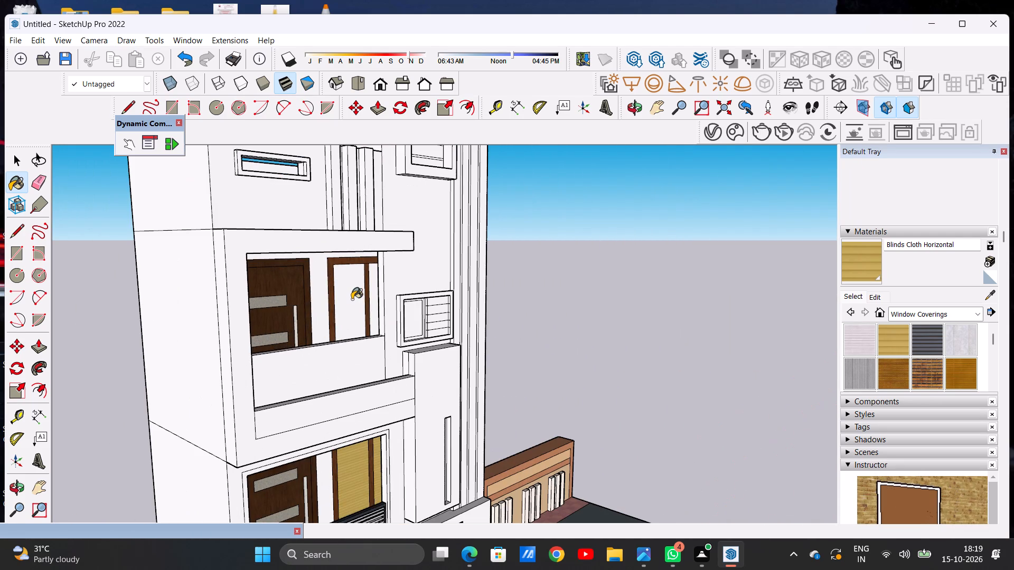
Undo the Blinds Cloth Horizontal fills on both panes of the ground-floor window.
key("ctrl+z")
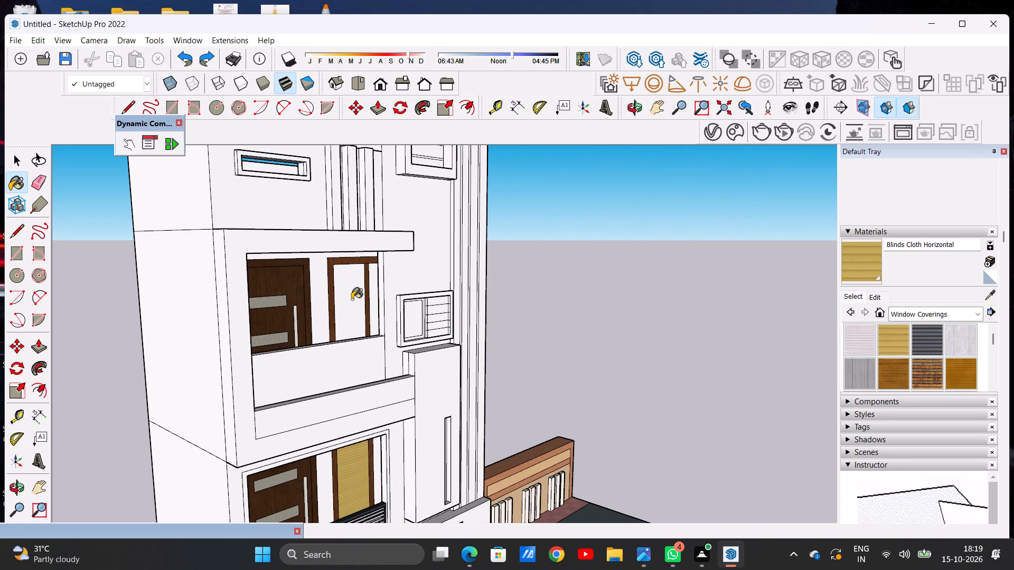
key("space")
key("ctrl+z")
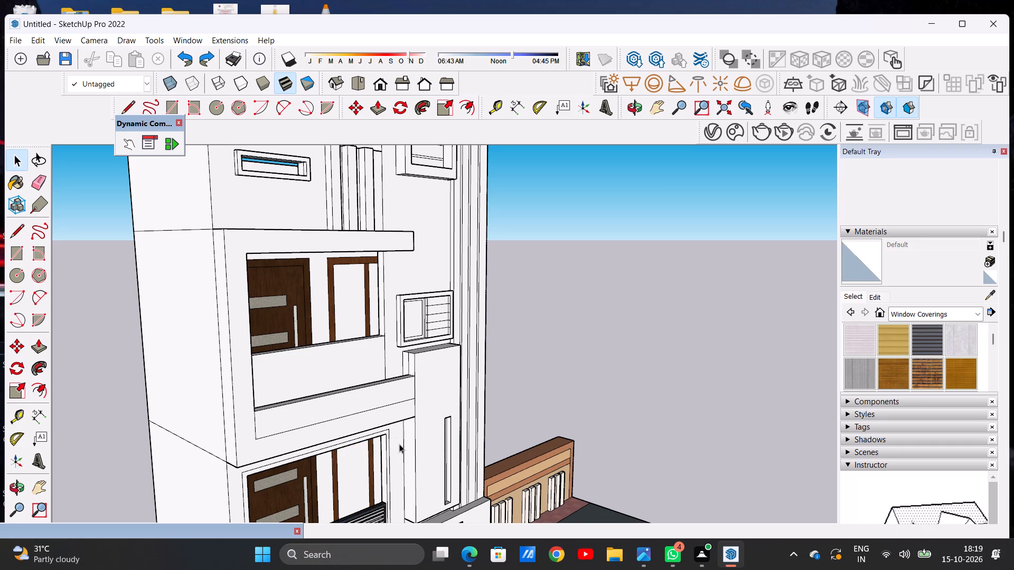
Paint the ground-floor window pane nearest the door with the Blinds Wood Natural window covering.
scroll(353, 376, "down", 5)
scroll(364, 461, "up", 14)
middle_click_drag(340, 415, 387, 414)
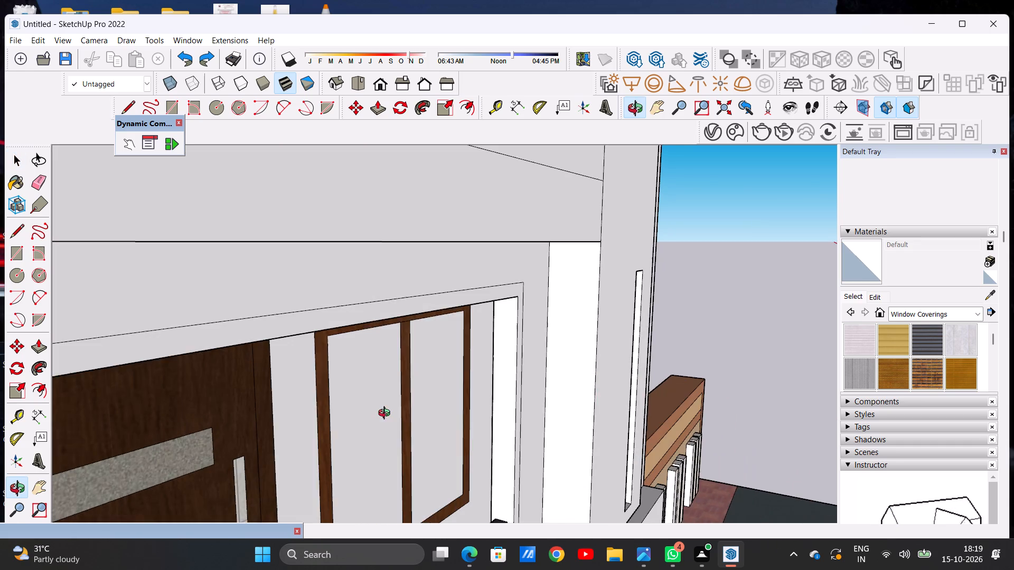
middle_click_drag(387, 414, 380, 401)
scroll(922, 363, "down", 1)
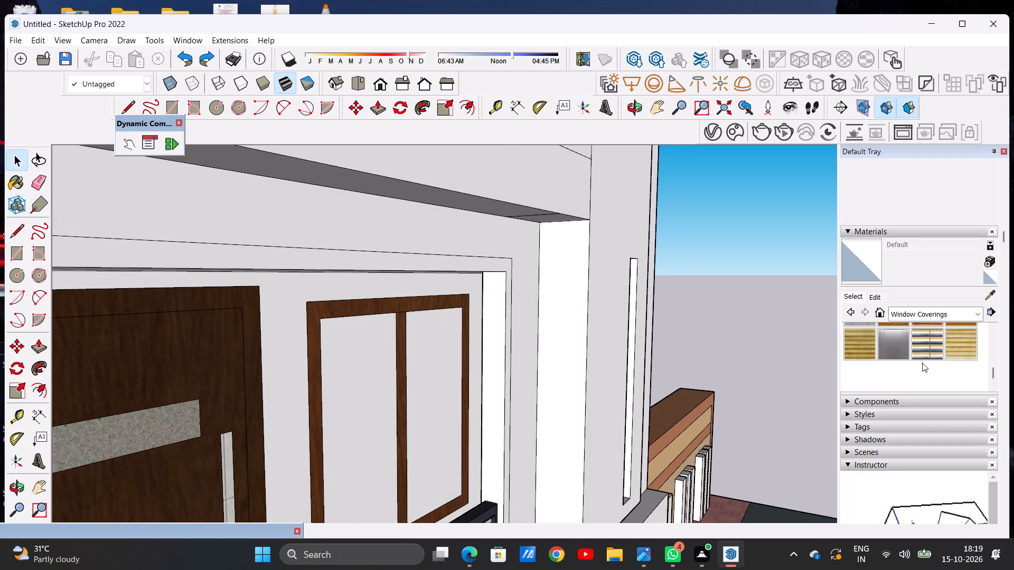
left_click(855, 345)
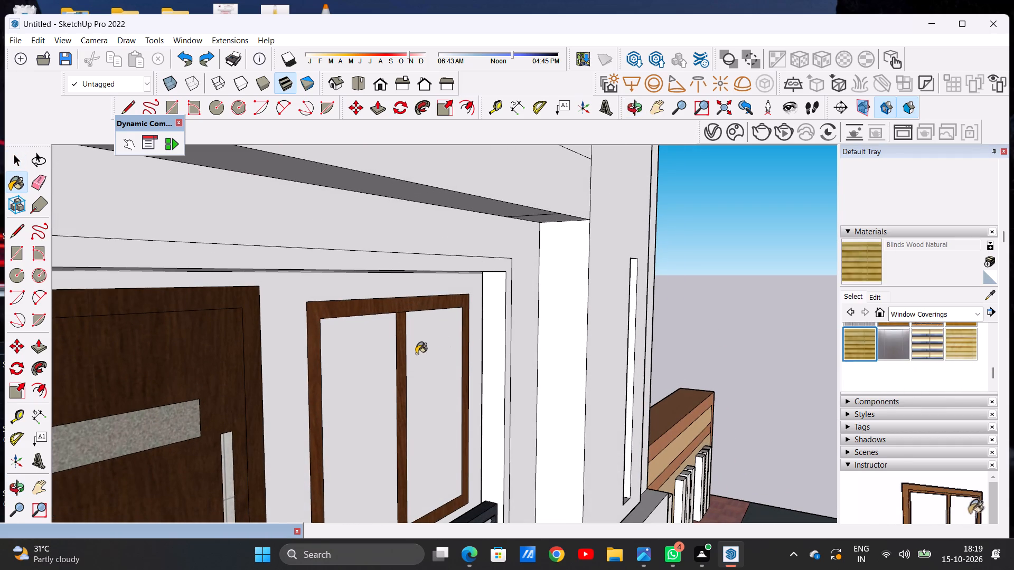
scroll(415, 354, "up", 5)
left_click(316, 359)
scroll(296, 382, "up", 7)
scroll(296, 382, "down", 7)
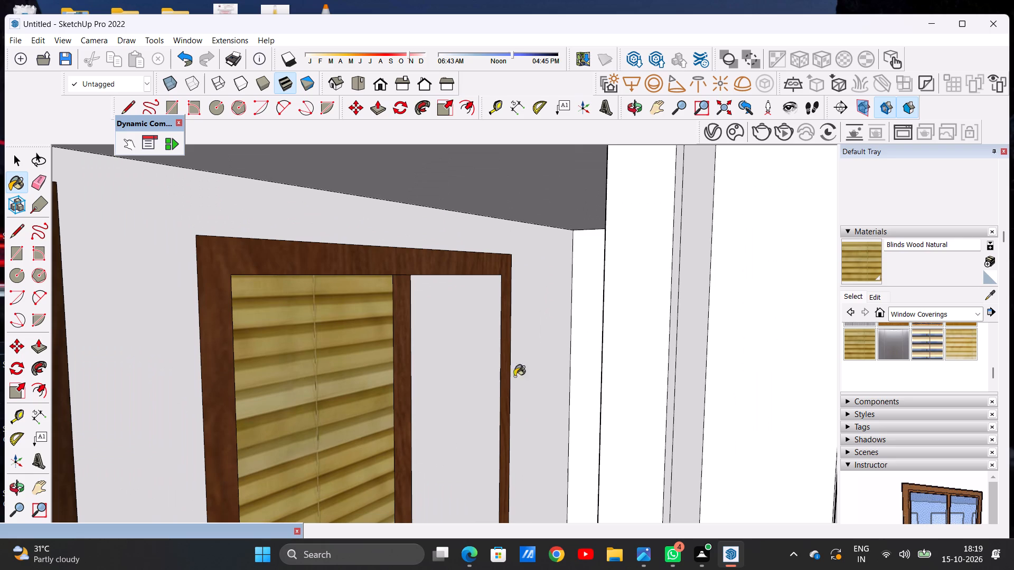
Paint both panes of the ground-floor window beside the door with the Window Covering 02 material.
left_click(956, 341)
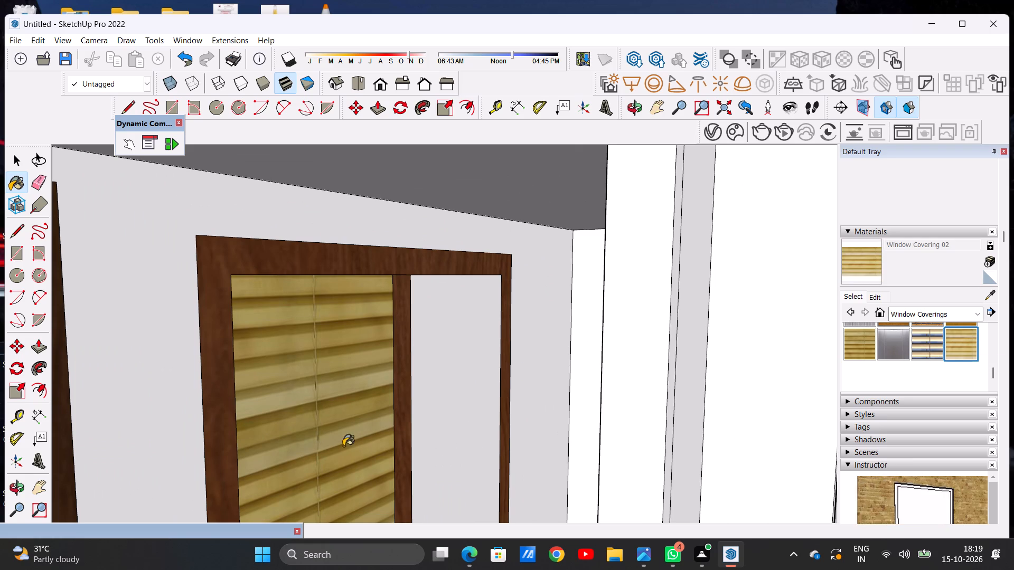
left_click(325, 443)
scroll(325, 443, "up", 5)
scroll(325, 438, "down", 12)
middle_click_drag(378, 426, 308, 430)
scroll(270, 424, "up", 17)
scroll(368, 398, "down", 2)
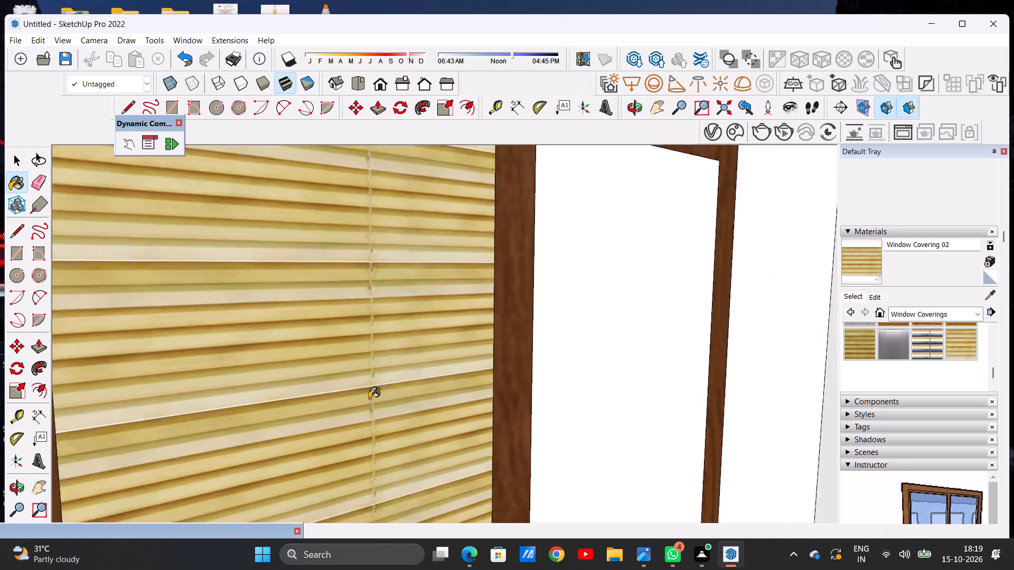
scroll(369, 398, "down", 20)
scroll(369, 398, "down", 3)
scroll(372, 415, "up", 6)
scroll(372, 415, "down", 1)
scroll(372, 415, "up", 6)
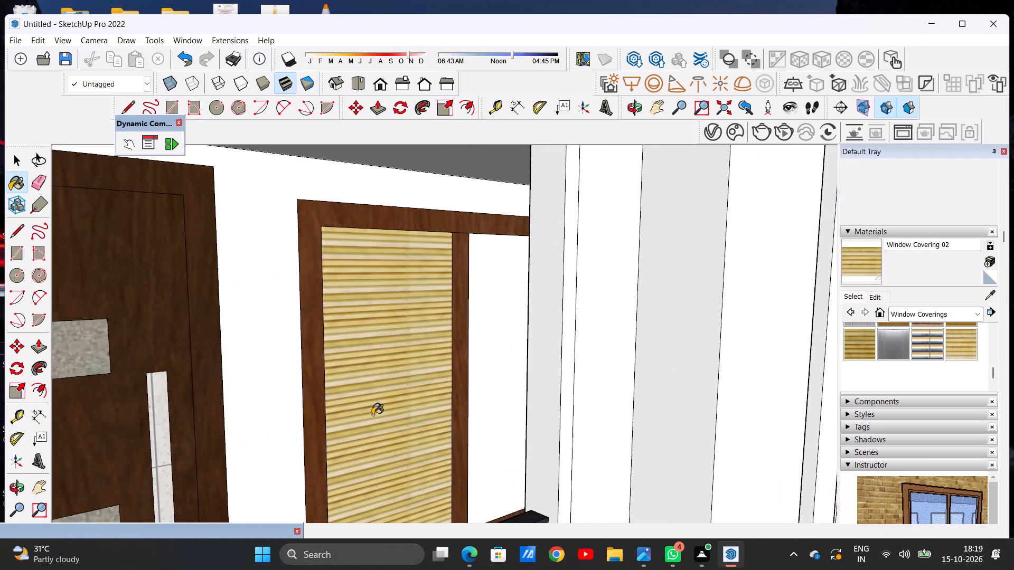
scroll(372, 415, "up", 5)
left_click(553, 370)
scroll(454, 417, "down", 4)
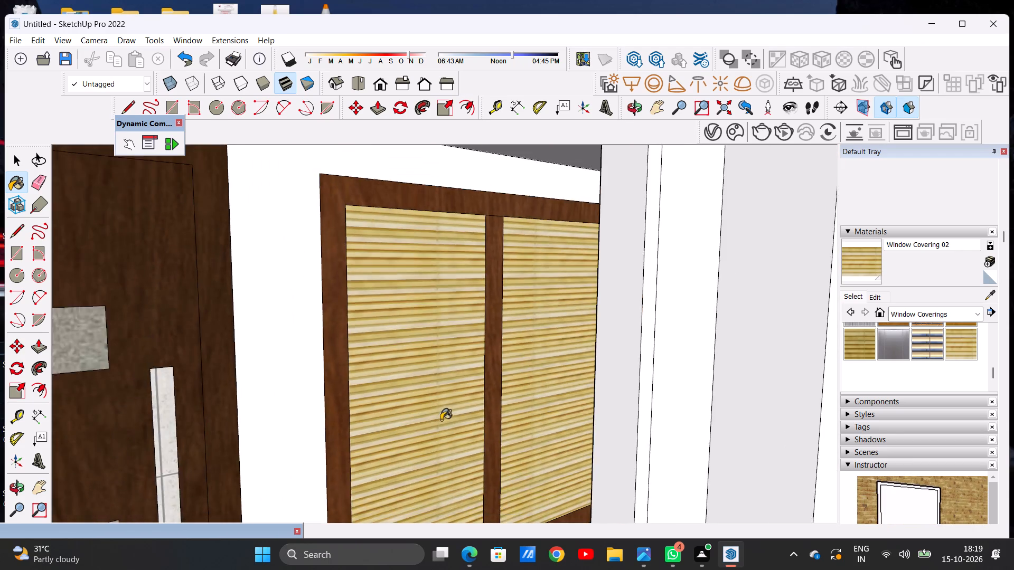
Paint both panes of the window beside the first-floor balcony door with the Window Covering 02 material.
scroll(436, 417, "up", 6)
scroll(426, 423, "down", 20)
scroll(426, 423, "down", 2)
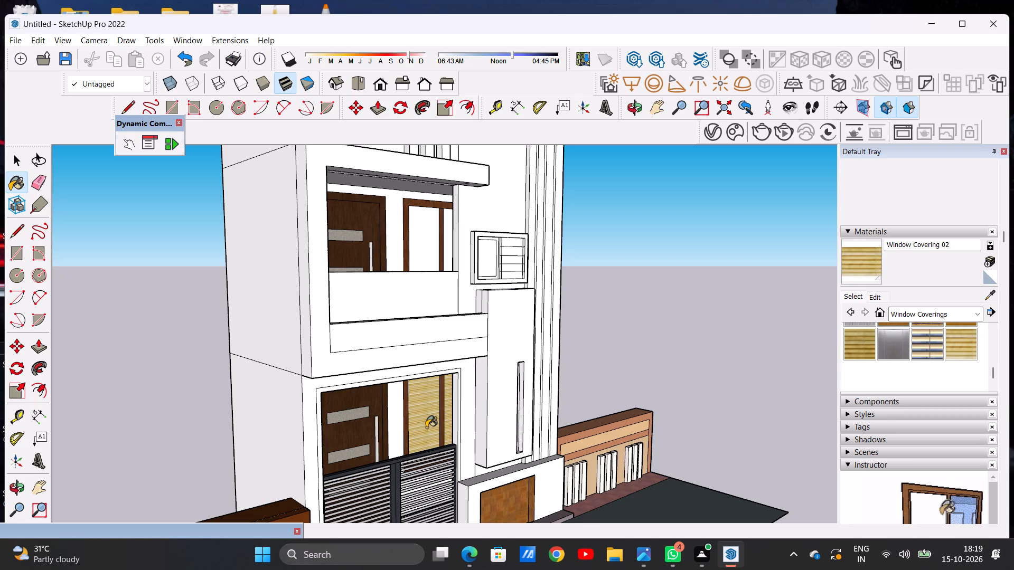
scroll(421, 425, "down", 8)
scroll(417, 426, "up", 8)
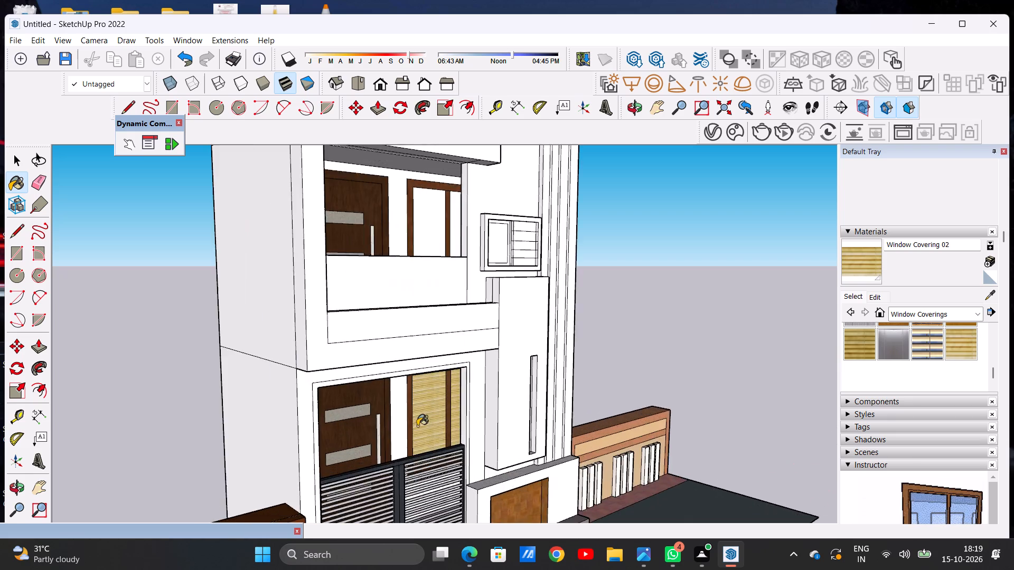
scroll(407, 448, "down", 7)
scroll(350, 369, "up", 6)
scroll(469, 311, "up", 11)
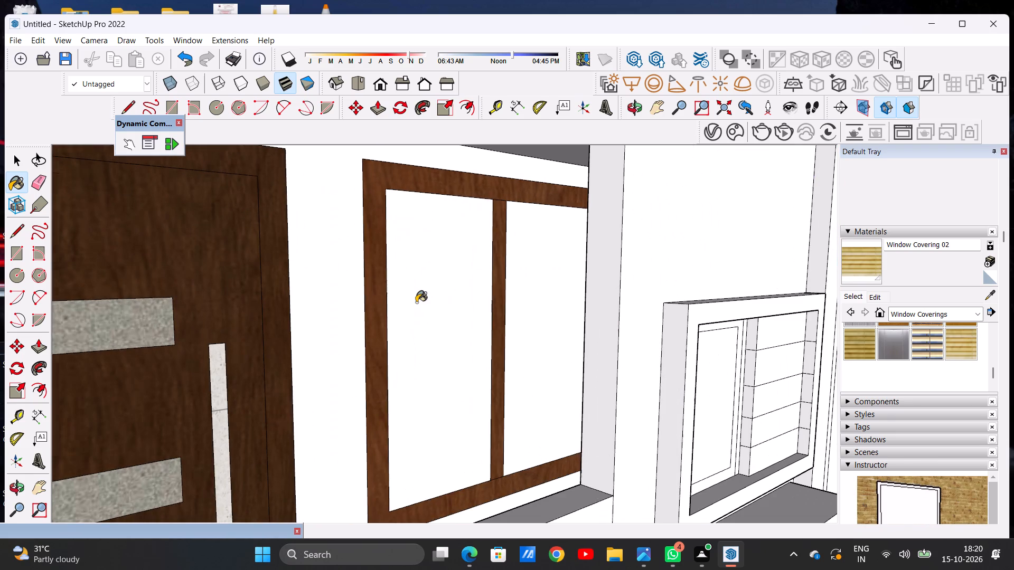
scroll(416, 302, "up", 1)
left_click(448, 305)
left_click(541, 292)
Examine the blind-textured windows on the first and ground floors against the front elevation.
scroll(402, 324, "down", 4)
middle_click_drag(397, 337, 508, 354)
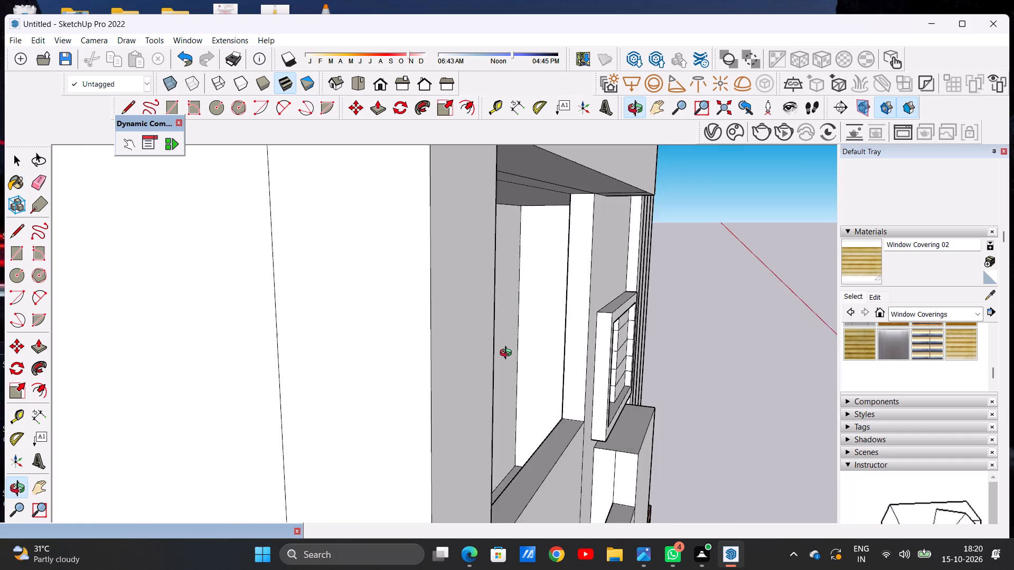
middle_click_drag(508, 354, 458, 362)
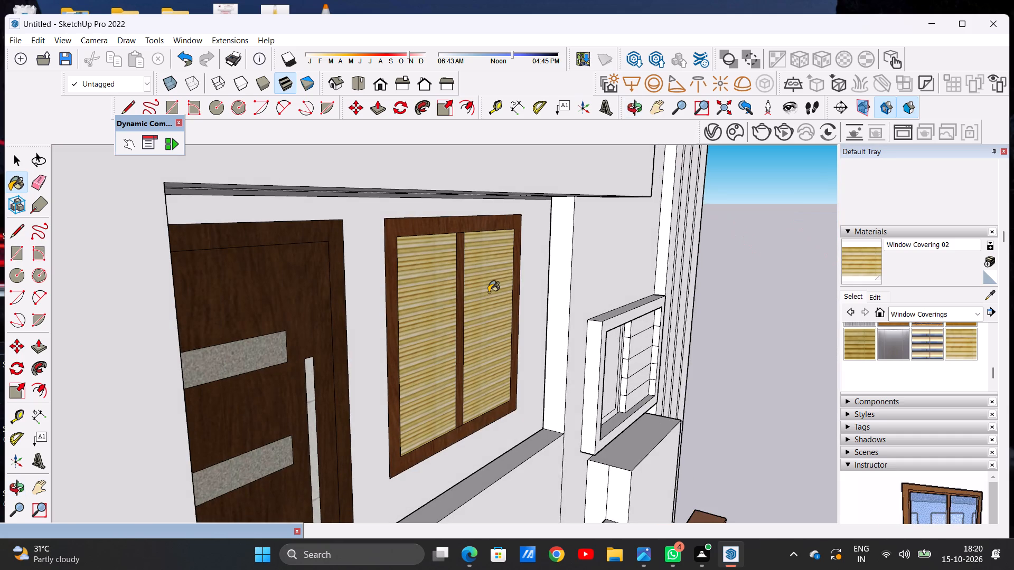
scroll(489, 292, "down", 4)
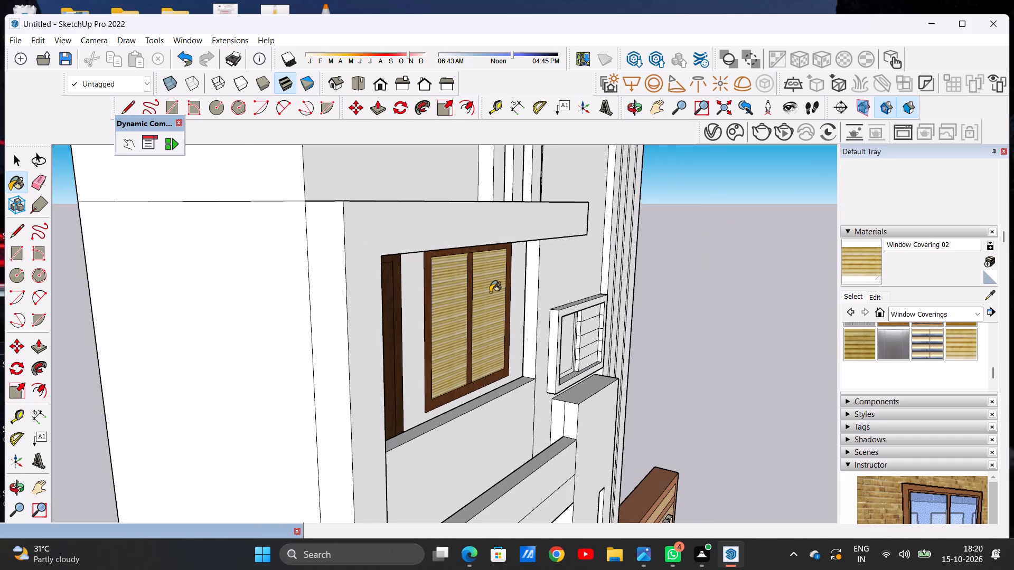
scroll(464, 284, "down", 18)
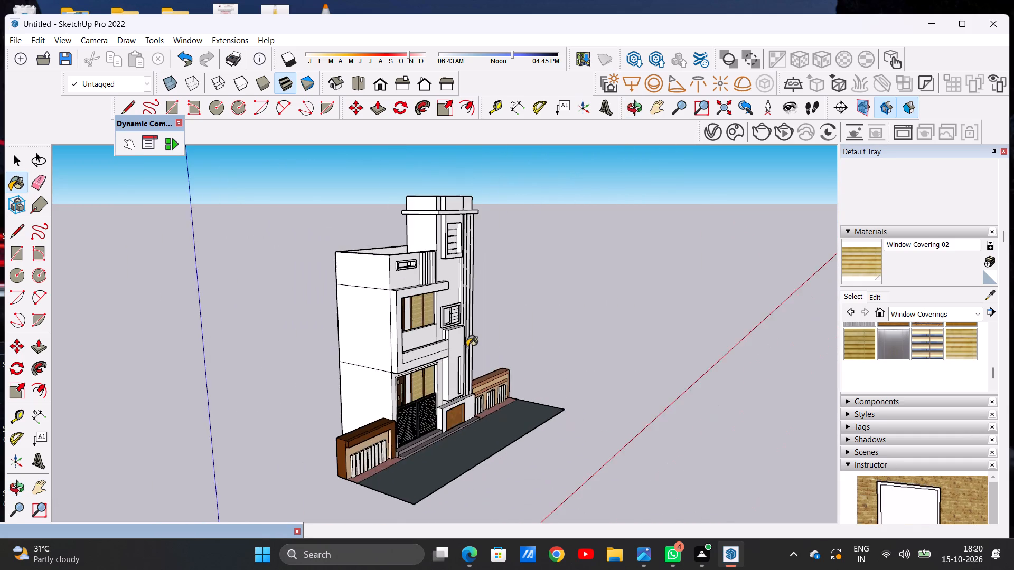
middle_click_drag(448, 358, 390, 338)
scroll(433, 394, "up", 12)
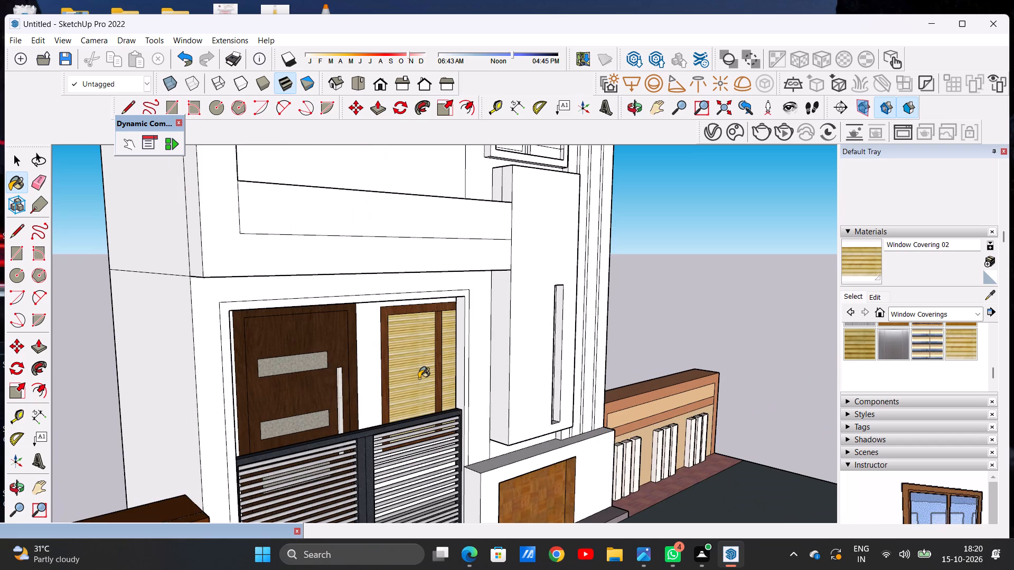
key("space")
scroll(399, 366, "down", 9)
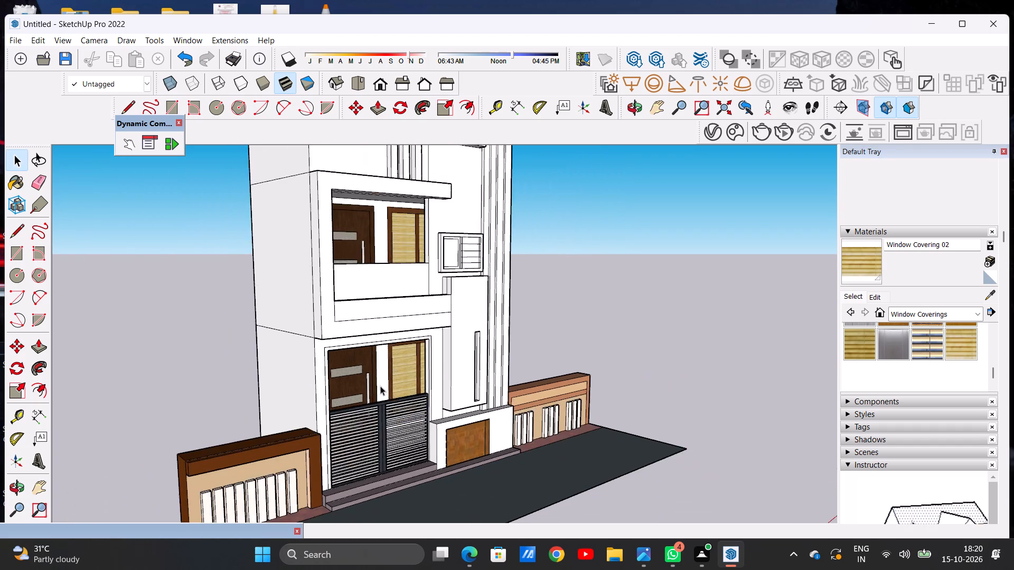
scroll(380, 386, "down", 2)
middle_click_drag(398, 383, 266, 384)
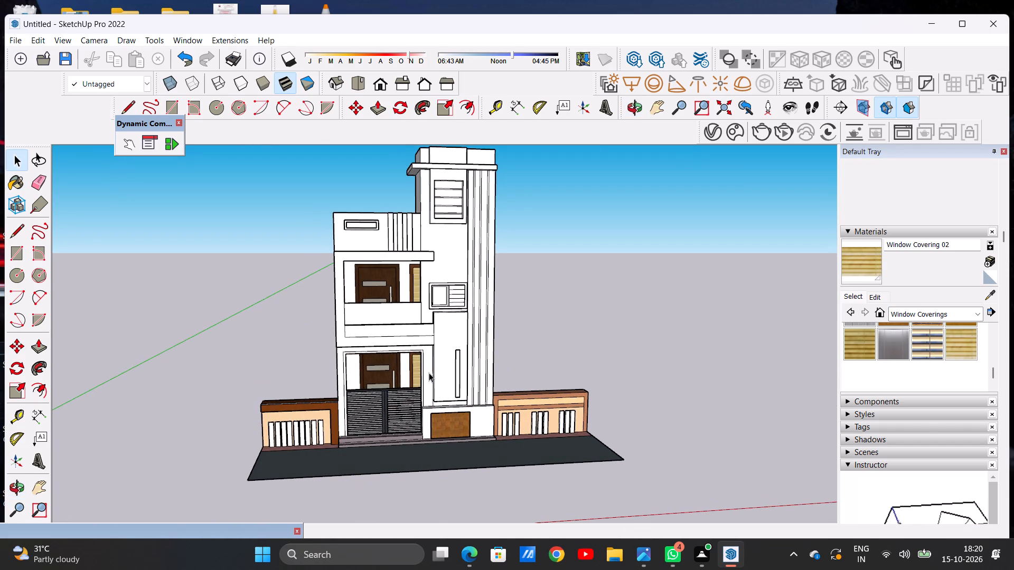
Paint the front face of the projecting band below the first-floor balcony parapet with the Modern Siding cladding material.
scroll(354, 398, "up", 7)
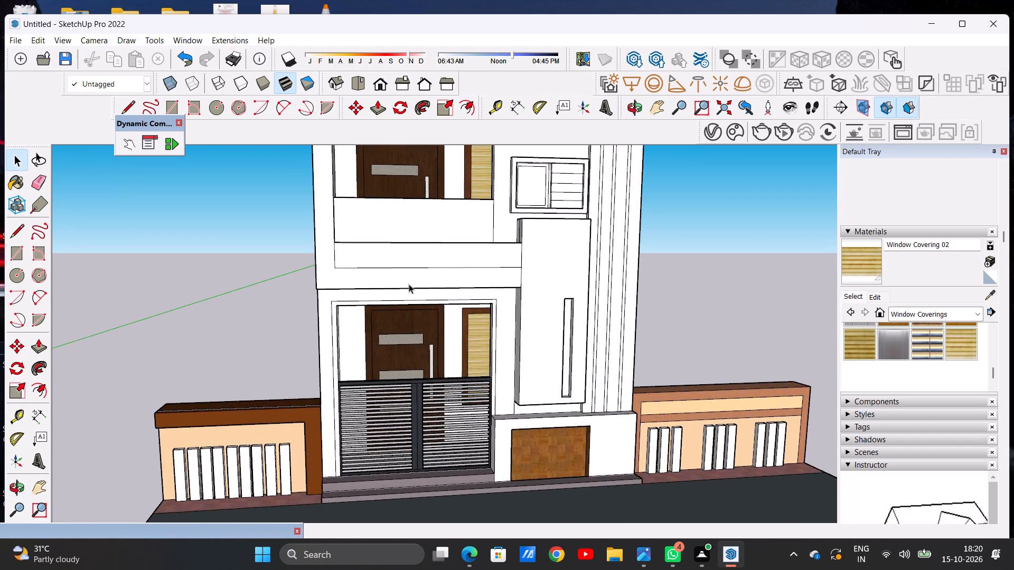
scroll(444, 249, "up", 4)
scroll(453, 244, "down", 1)
scroll(453, 244, "up", 4)
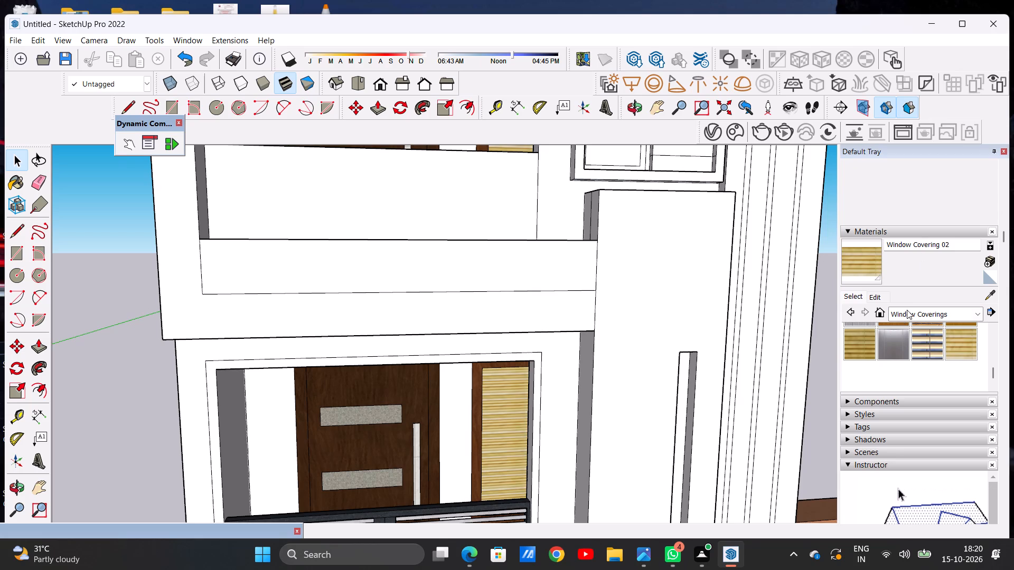
scroll(886, 334, "up", 1)
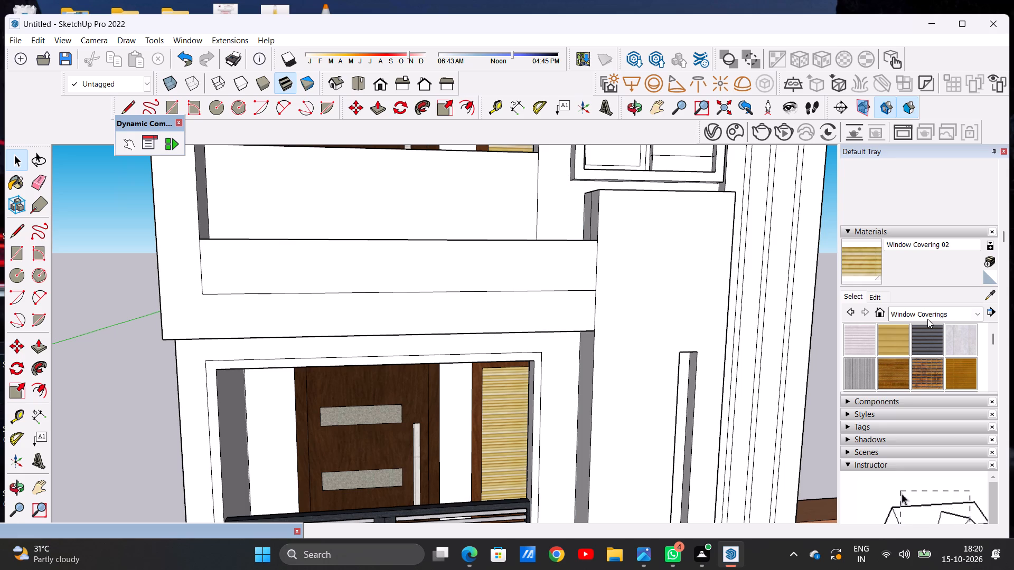
scroll(920, 354, "up", 1)
scroll(920, 354, "down", 1)
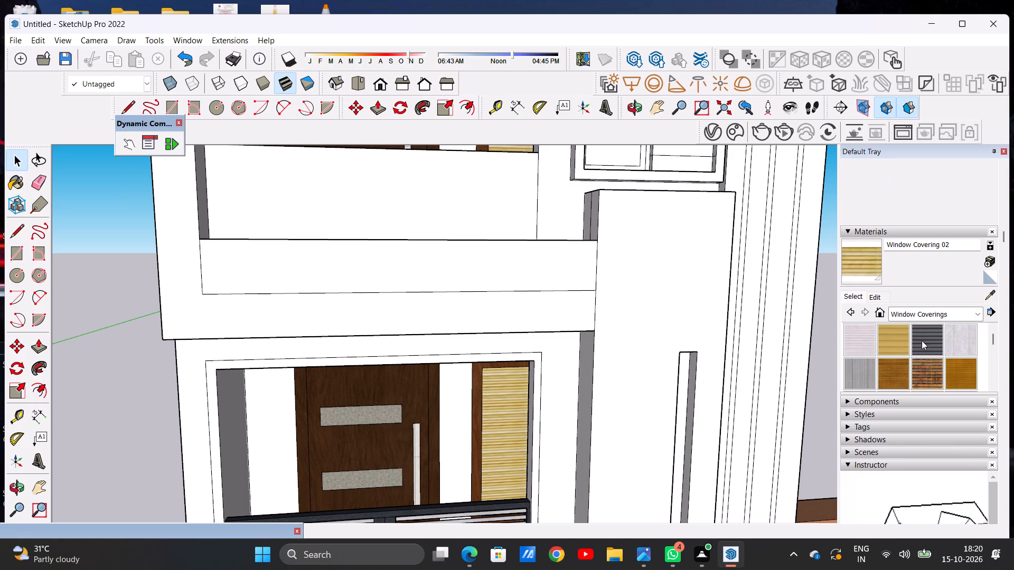
left_click(927, 315)
left_click(927, 336)
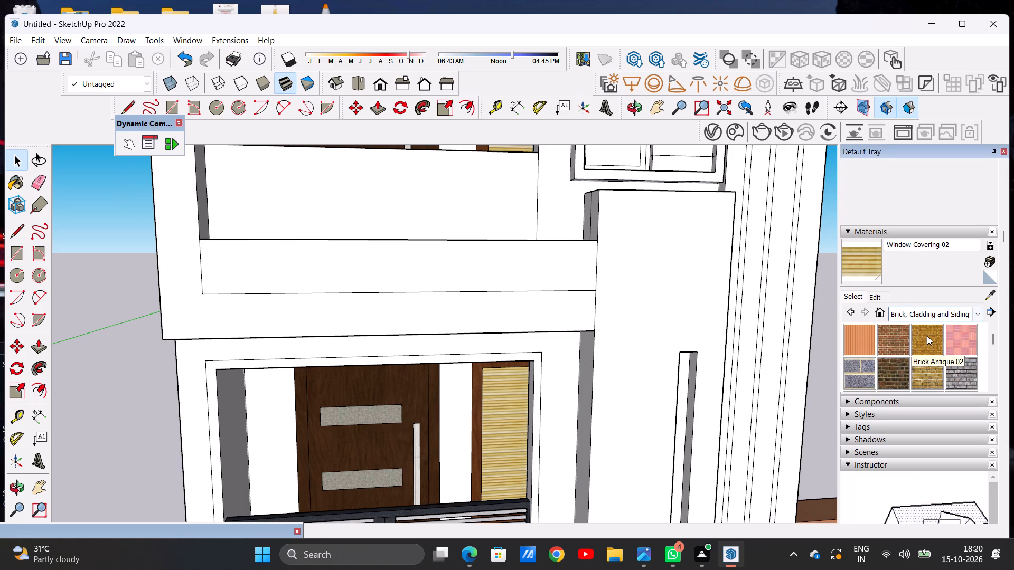
scroll(924, 354, "up", 1)
scroll(924, 398, "down", 3)
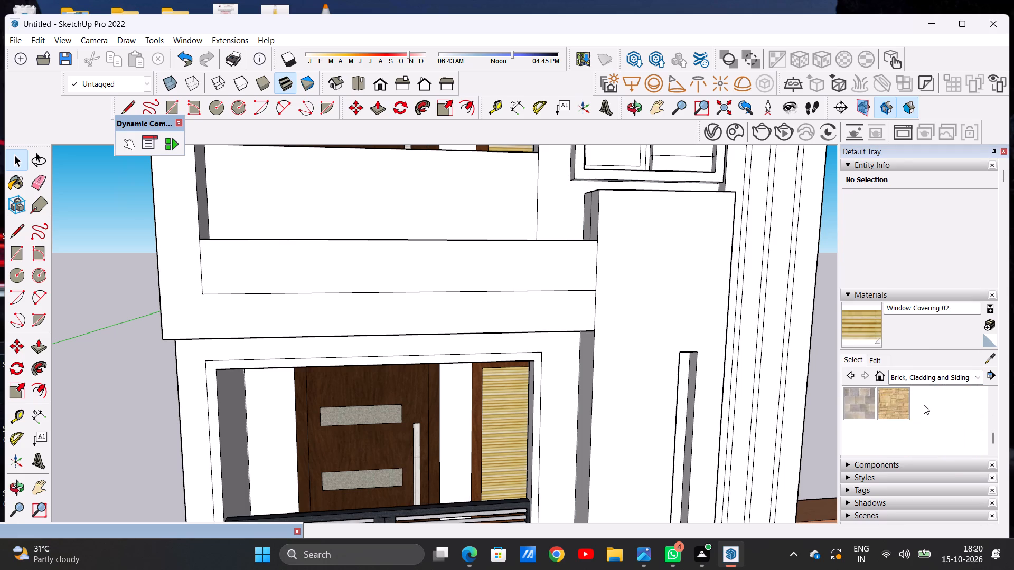
scroll(924, 405, "up", 1)
scroll(924, 405, "down", 1)
scroll(924, 405, "up", 1)
left_click(962, 403)
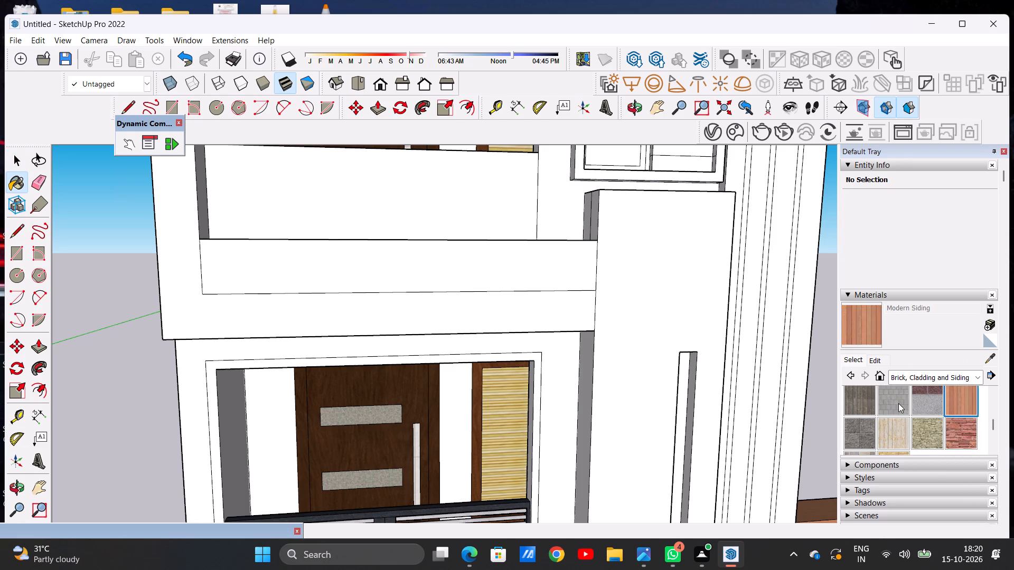
left_click(557, 275)
Paint the top face of the balcony's projecting band with the same Modern Siding material.
scroll(542, 272, "up", 6)
scroll(560, 289, "down", 11)
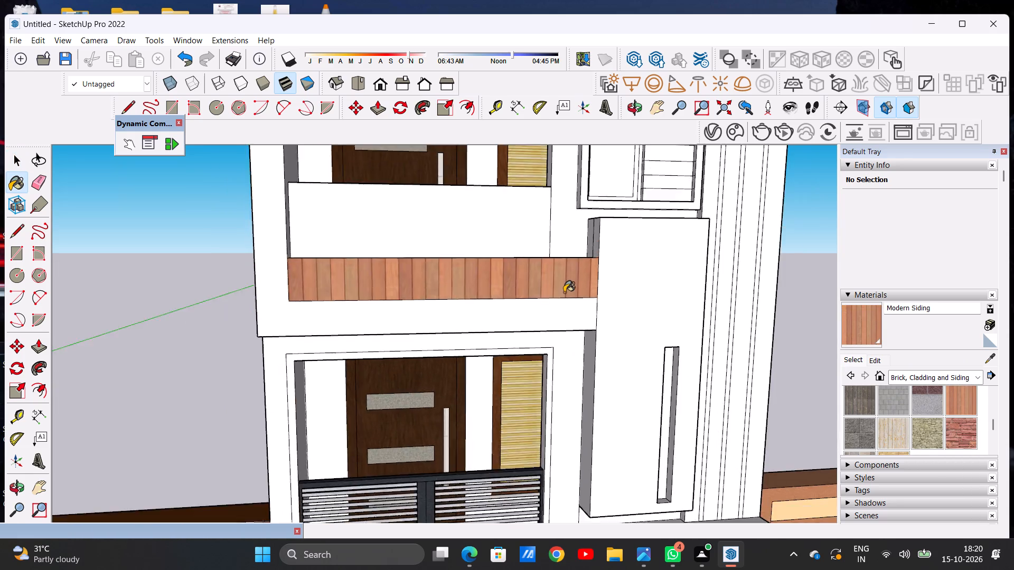
scroll(564, 292, "down", 3)
middle_click_drag(544, 296, 496, 304)
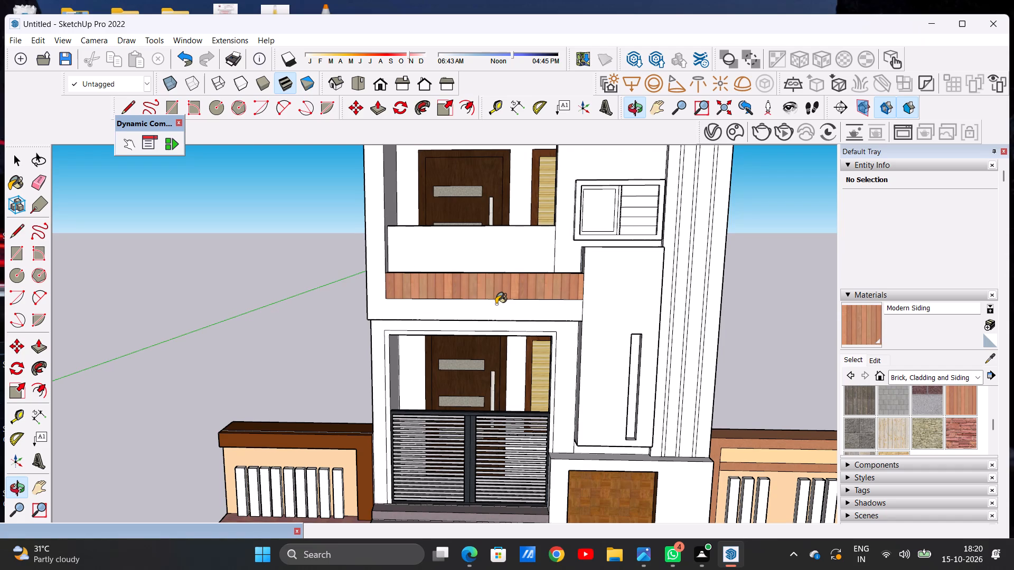
scroll(503, 273, "up", 5)
middle_click_drag(510, 285, 527, 373)
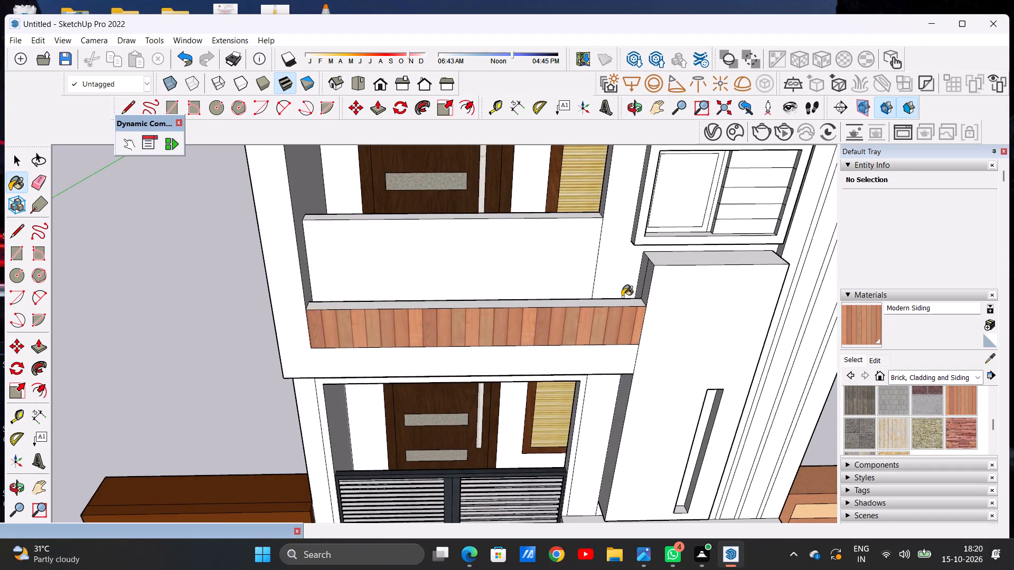
scroll(630, 294, "up", 6)
left_click(619, 311)
scroll(498, 331, "down", 7)
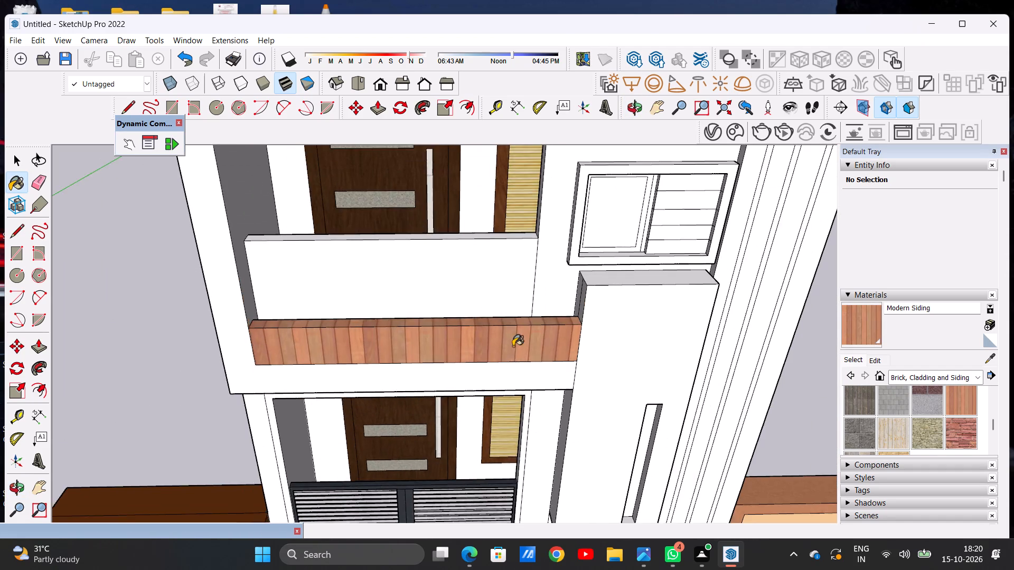
middle_click_drag(514, 352, 515, 298)
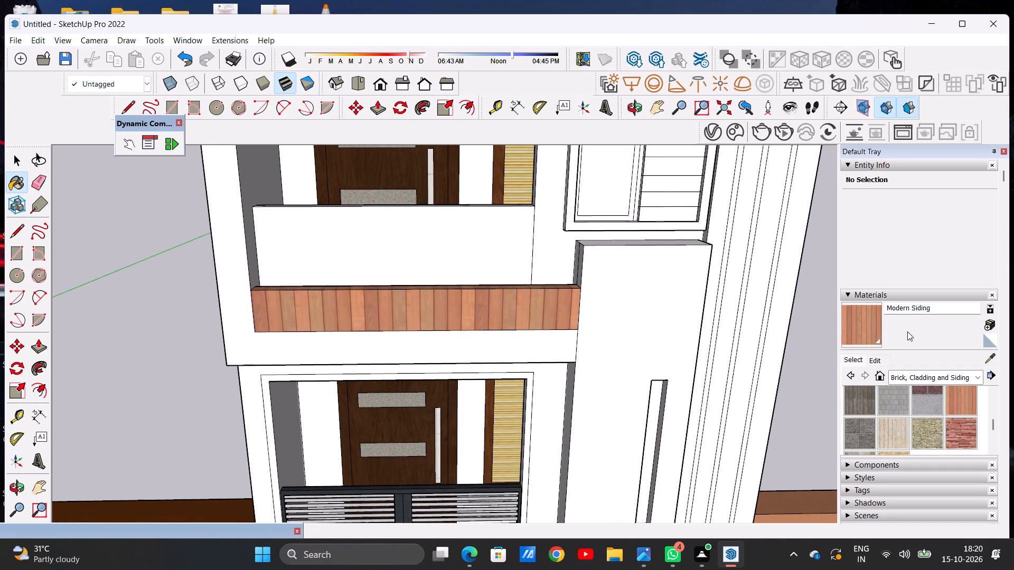
Adjust the brightness of the Modern Siding material's colour, trying darker and lighter shades.
left_click(873, 356)
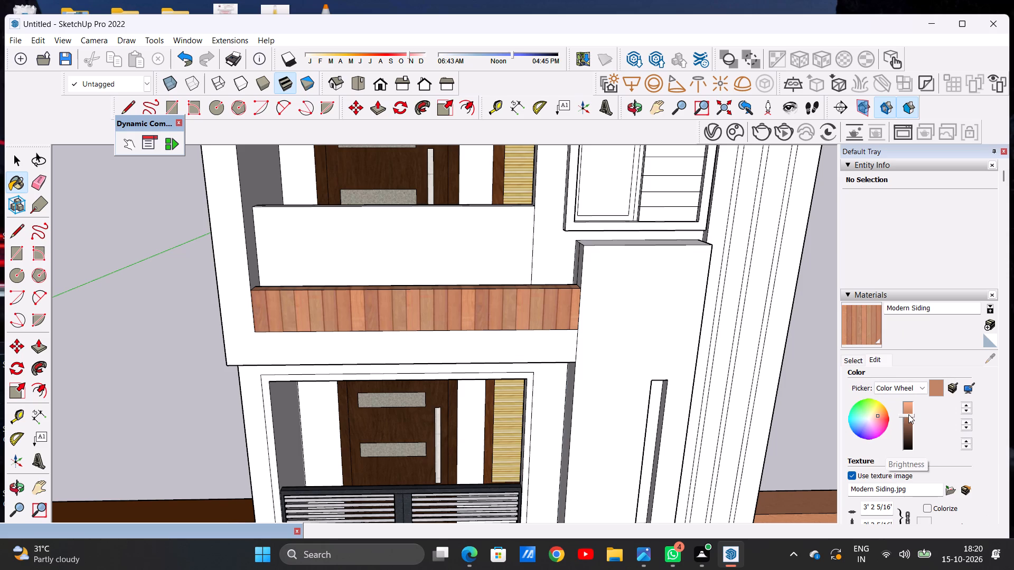
left_click(905, 418)
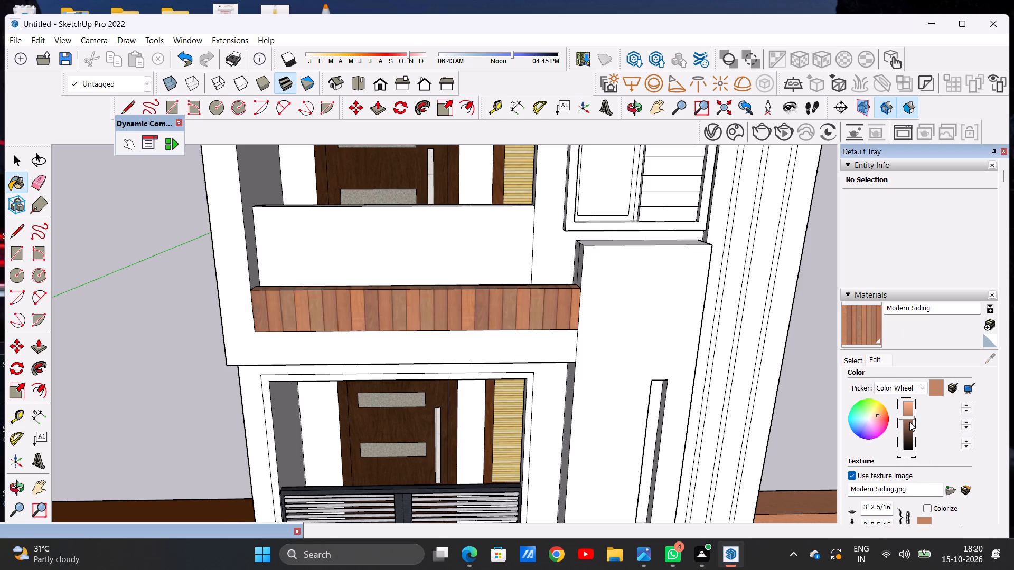
left_click(909, 412)
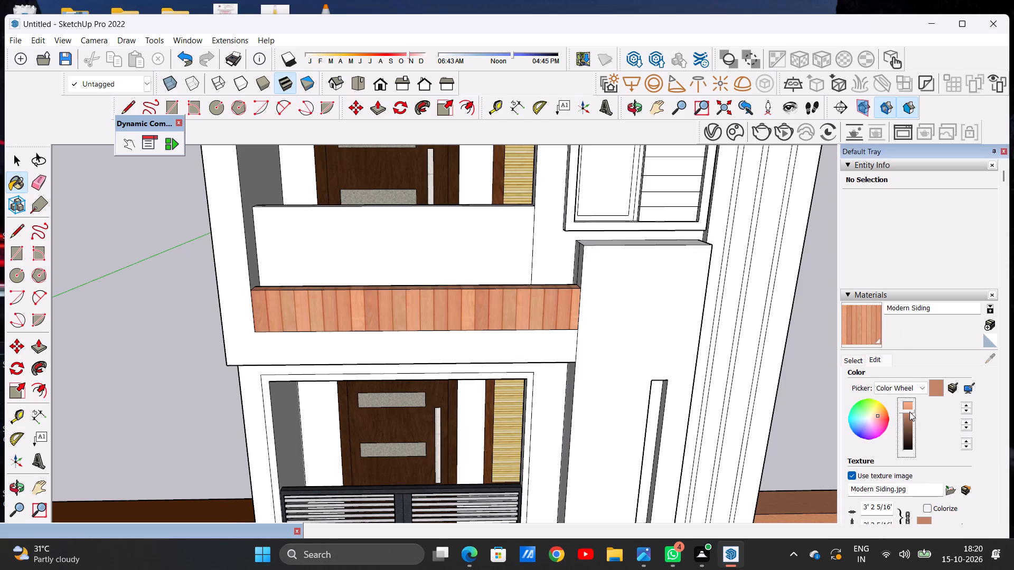
left_click(907, 405)
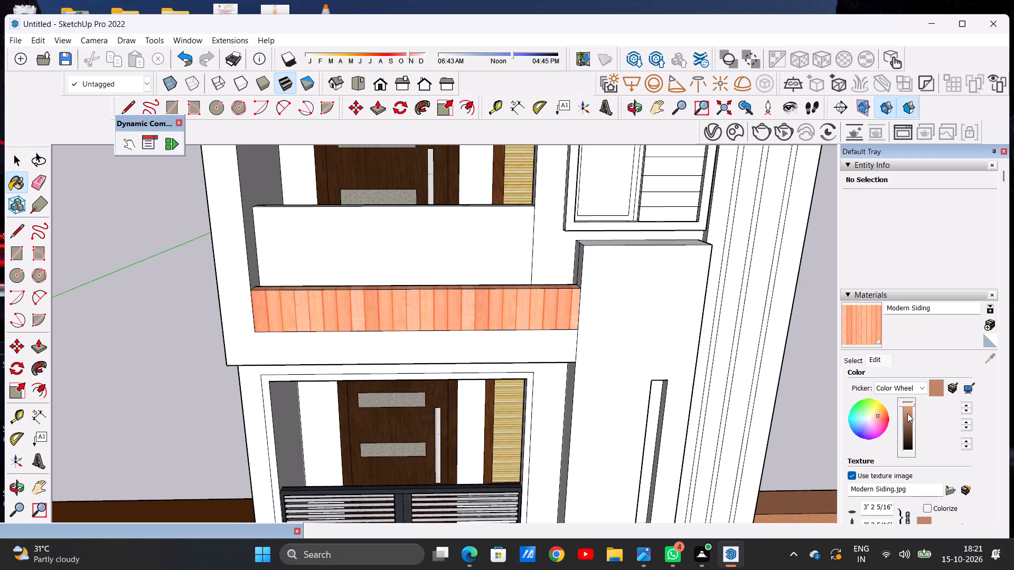
left_click(907, 414)
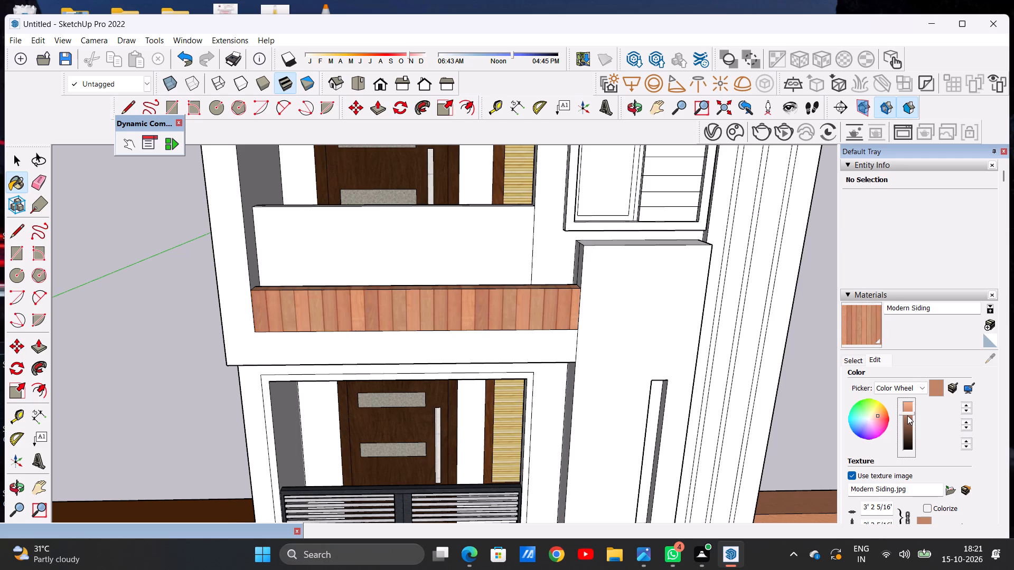
left_click(907, 416)
Examine the siding-clad balcony band against the whole front elevation.
scroll(478, 306, "down", 6)
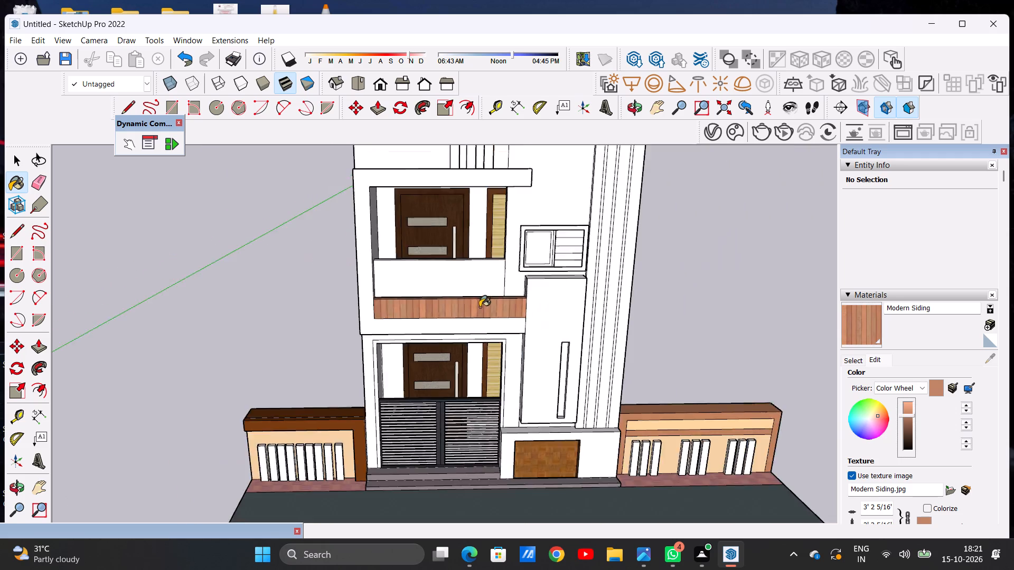
scroll(480, 307, "down", 8)
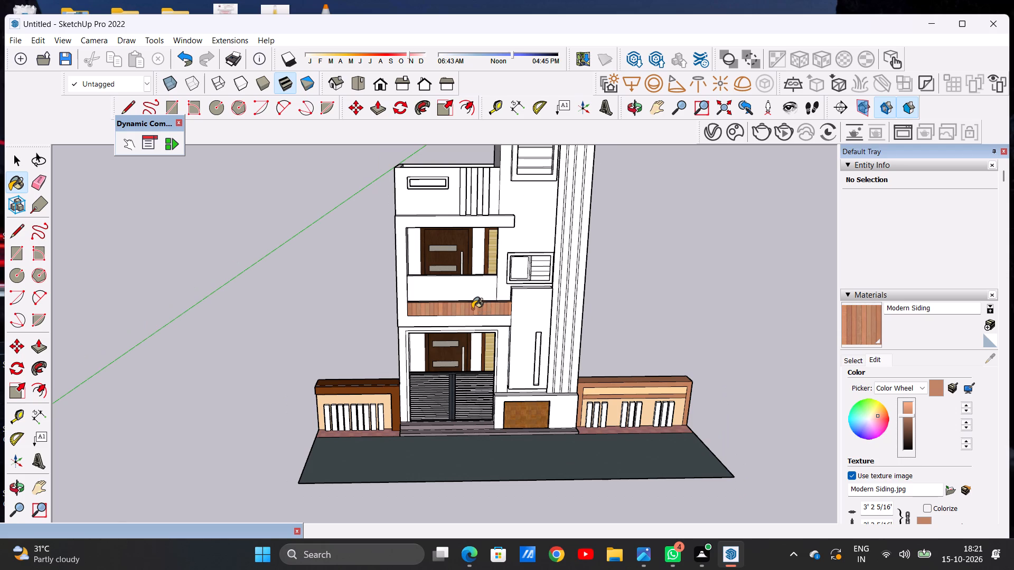
scroll(465, 331, "down", 3)
scroll(442, 303, "up", 7)
scroll(480, 325, "up", 5)
middle_click_drag(500, 318, 497, 329)
key("space")
scroll(397, 340, "down", 11)
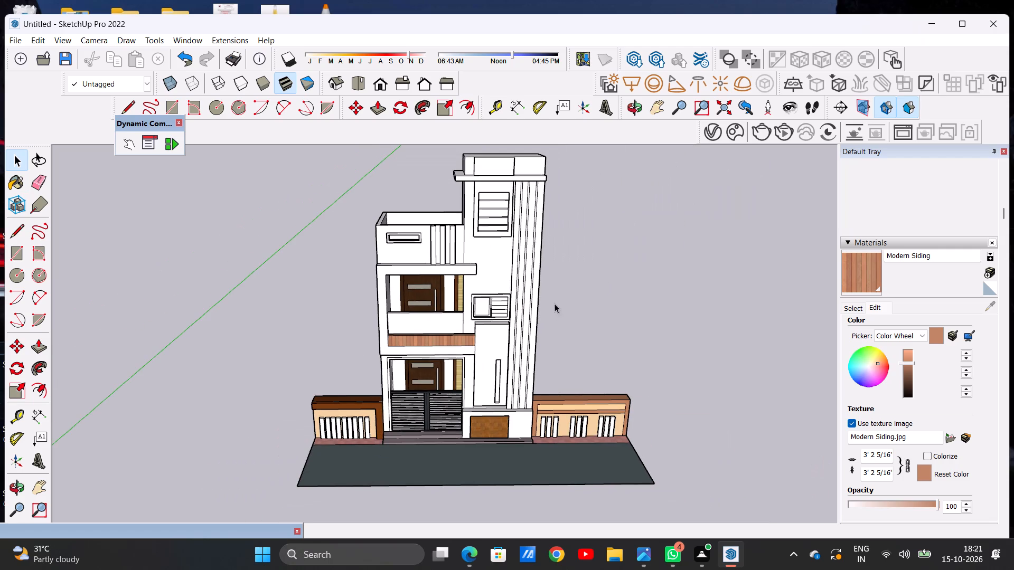
Paint the front faces of the five horizontal slats in the first-floor box-framed window with the Wood Floor Dark material.
scroll(497, 299, "up", 12)
scroll(533, 338, "down", 4)
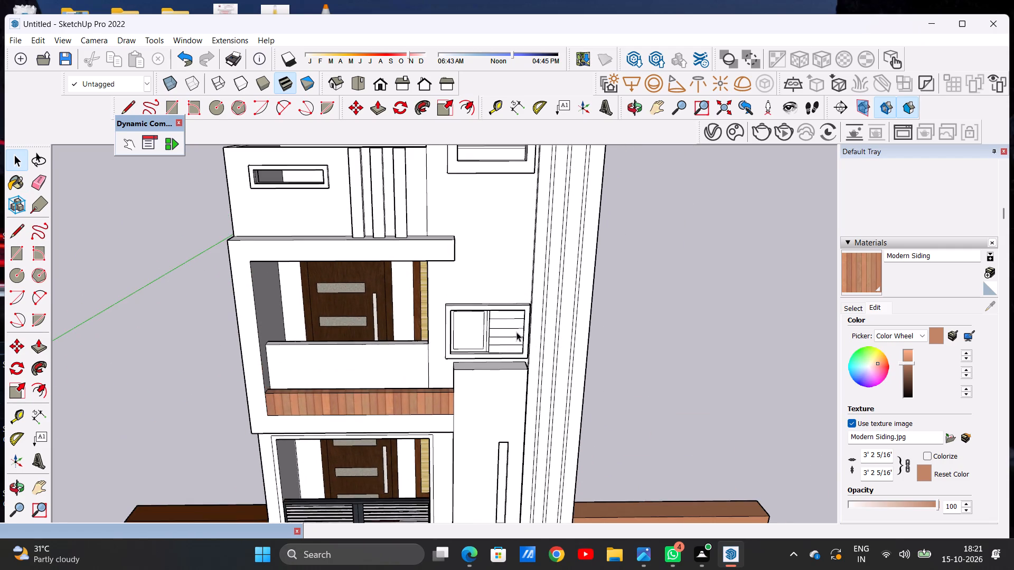
scroll(517, 332, "up", 7)
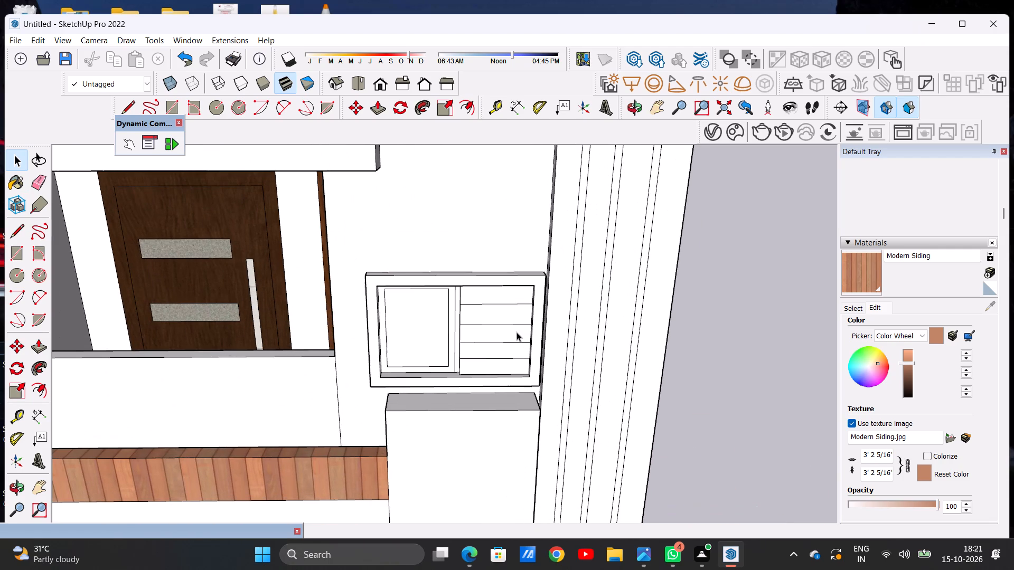
left_click(849, 308)
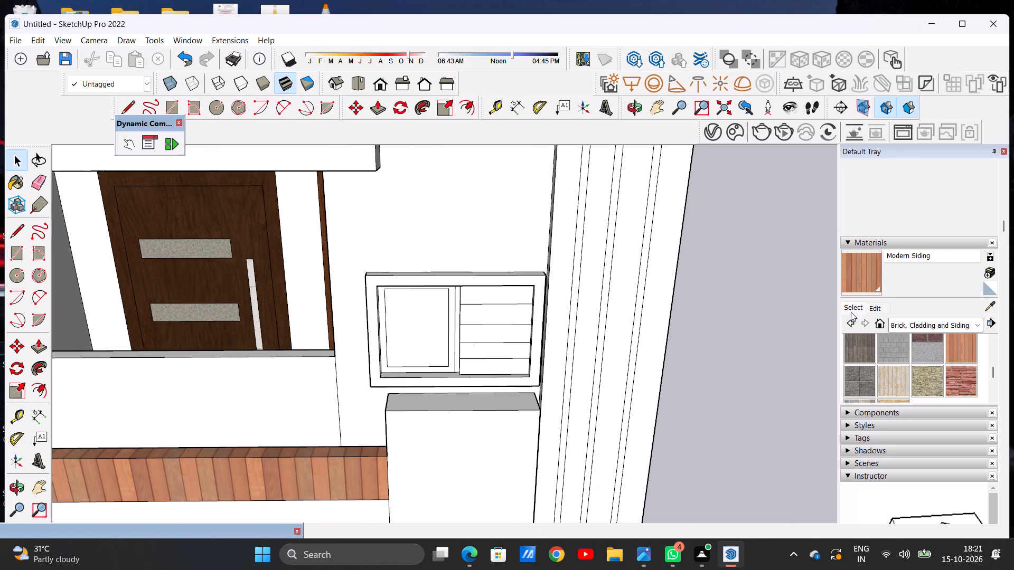
left_click(945, 320)
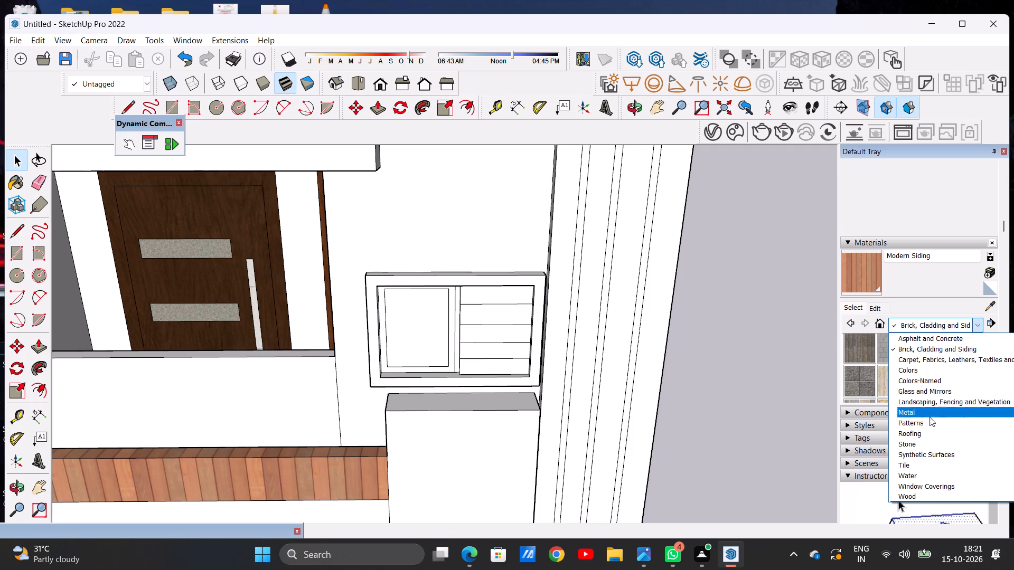
left_click(916, 494)
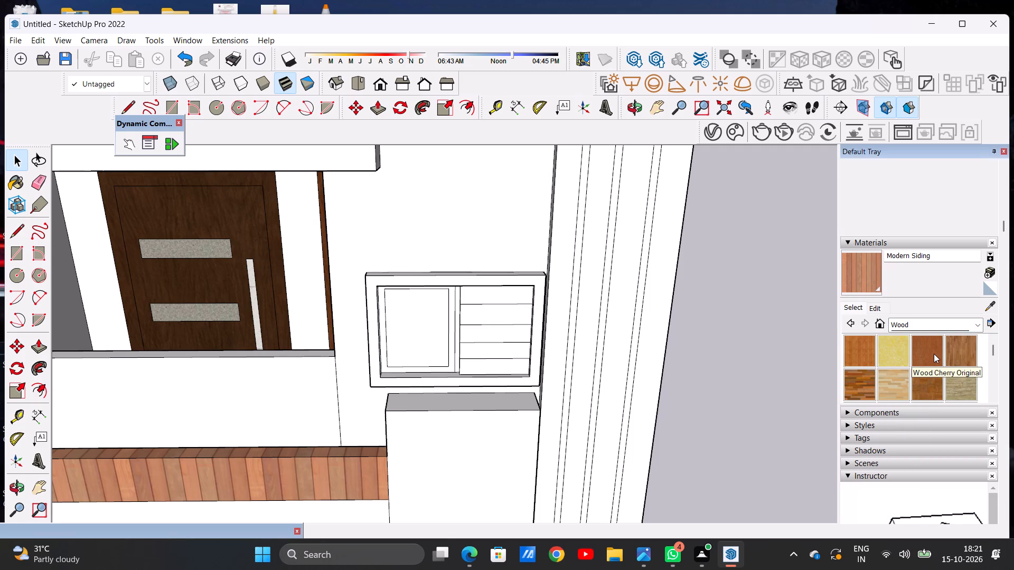
left_click(860, 381)
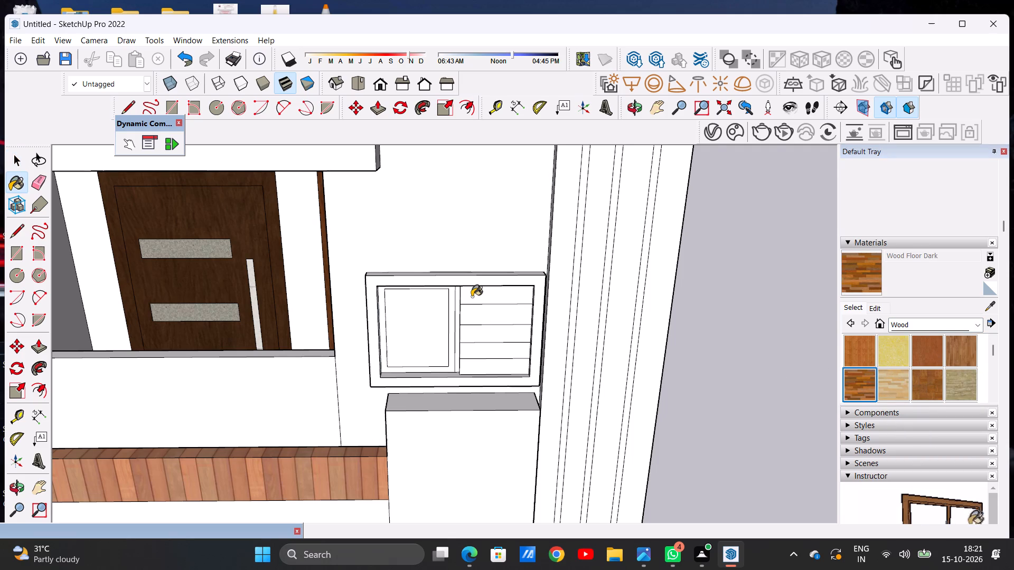
scroll(472, 297, "up", 11)
left_click(514, 296)
left_click(512, 340)
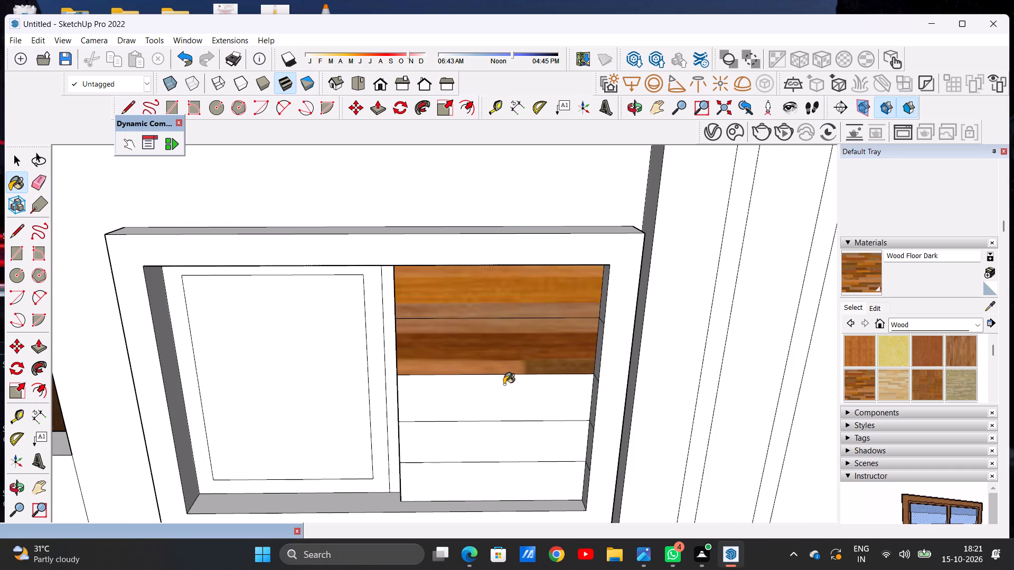
left_click(504, 384)
left_click(491, 436)
left_click(483, 481)
Paint the side faces of the five slats next to the window pane with the Wood Floor Dark material.
scroll(557, 355, "down", 7)
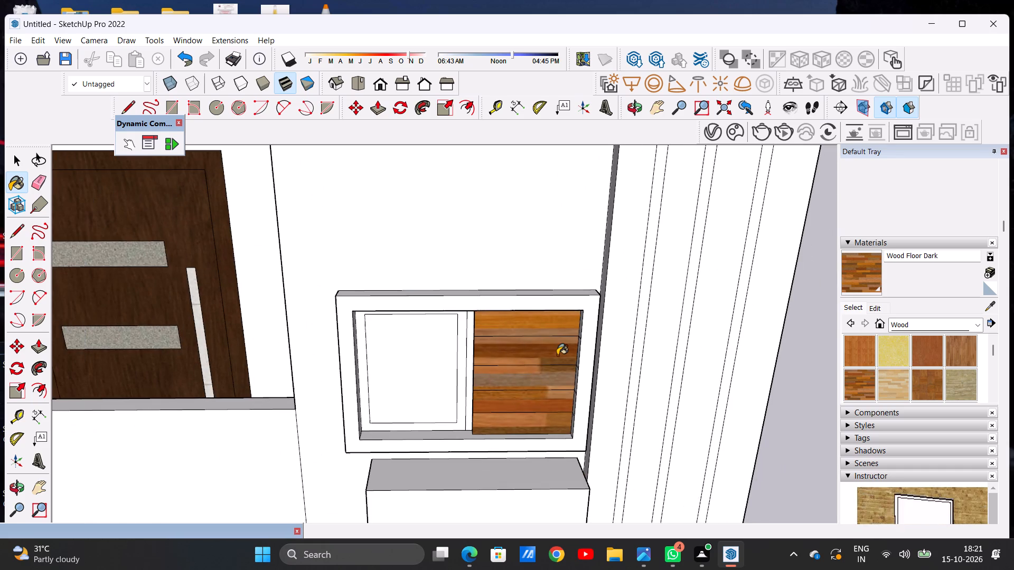
scroll(533, 362, "down", 3)
middle_click_drag(374, 398, 513, 353)
scroll(537, 299, "up", 18)
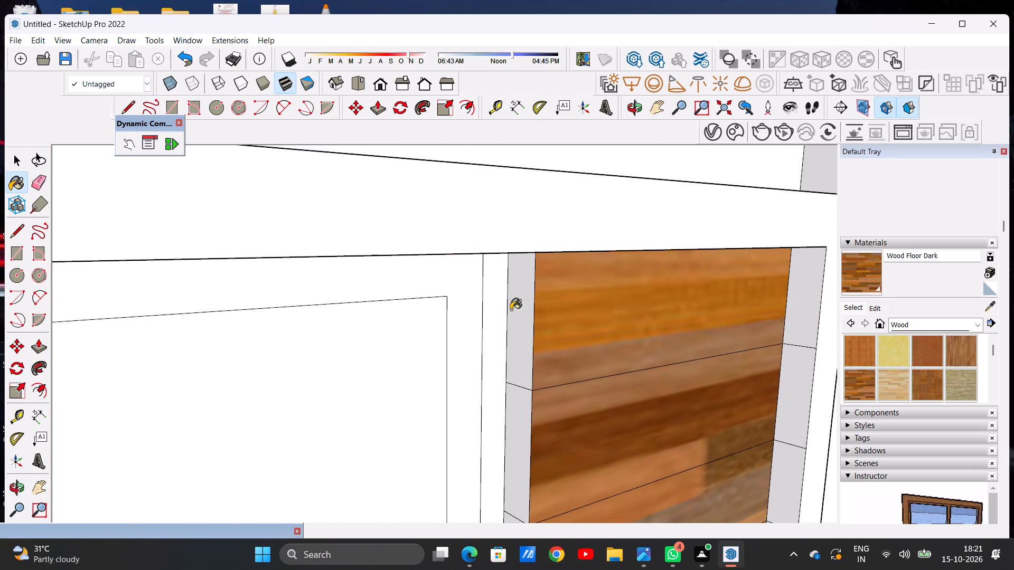
left_click(525, 307)
left_click(516, 430)
scroll(534, 336, "down", 7)
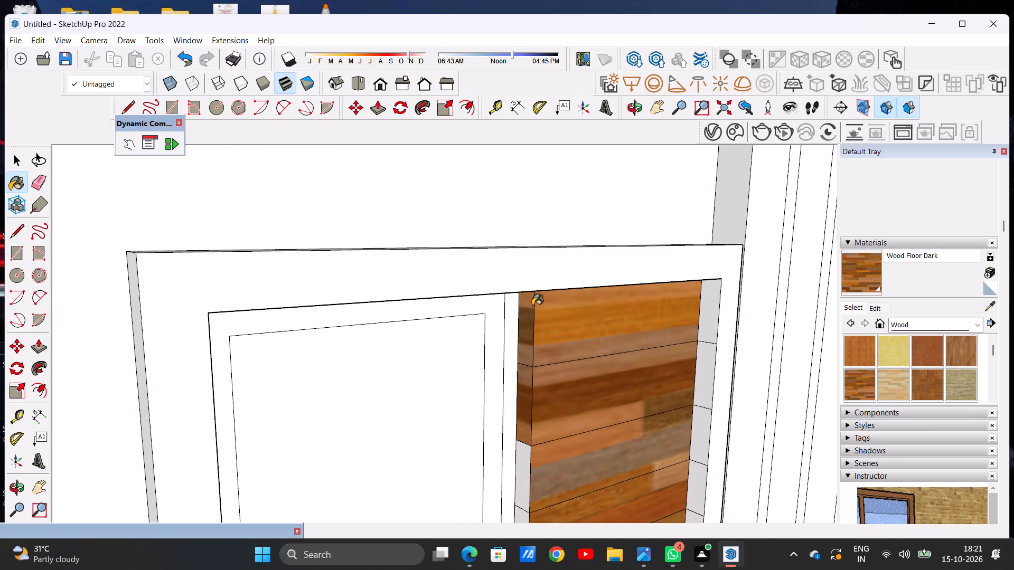
scroll(532, 306, "down", 8)
scroll(528, 443, "up", 6)
scroll(530, 377, "up", 5)
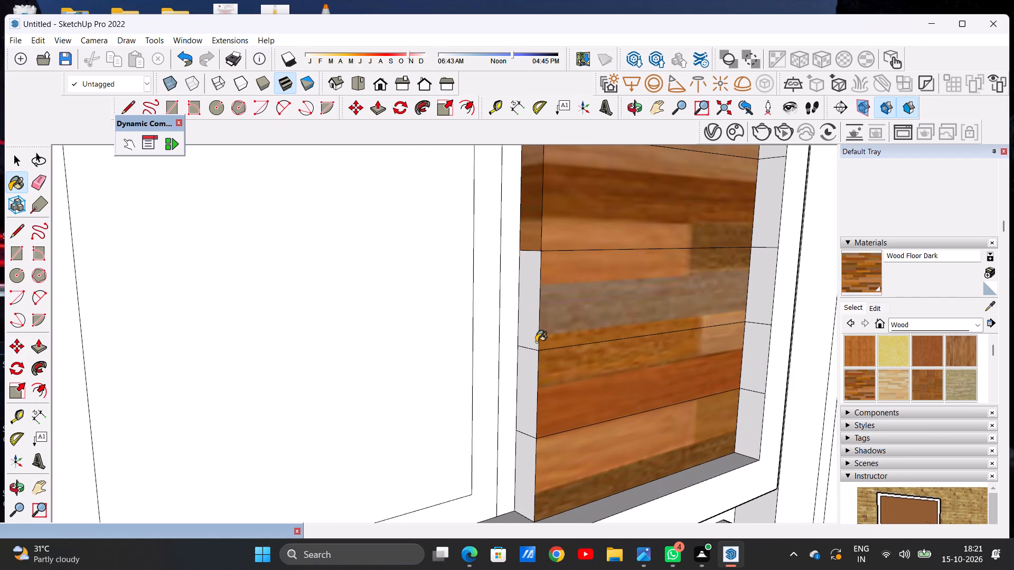
left_click(536, 342)
left_click(533, 366)
left_click(525, 445)
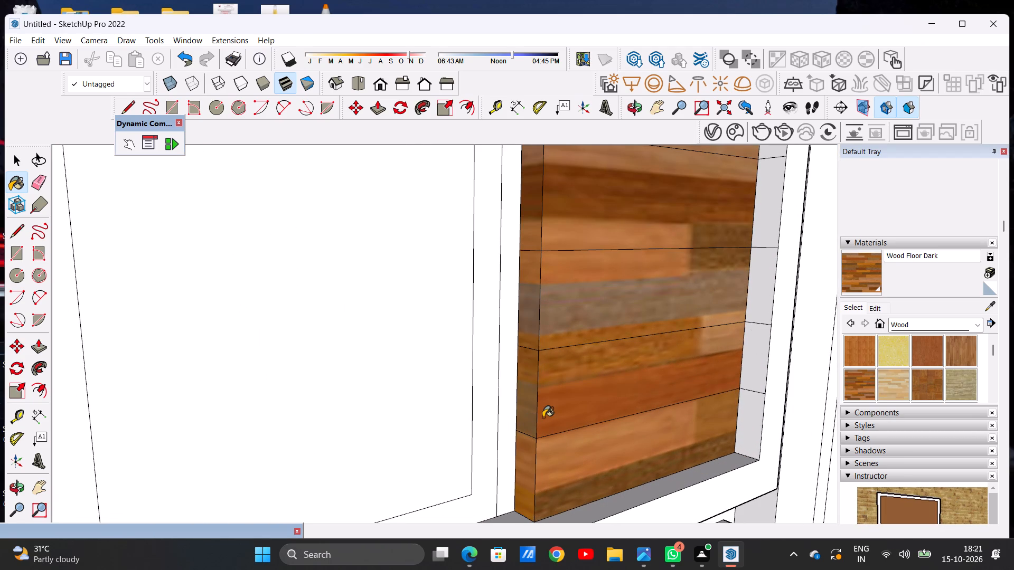
Paint the frame around the pane of the first-floor box-framed window with the Wood Floor Parquet material.
scroll(497, 417, "down", 18)
middle_click_drag(513, 394, 299, 384)
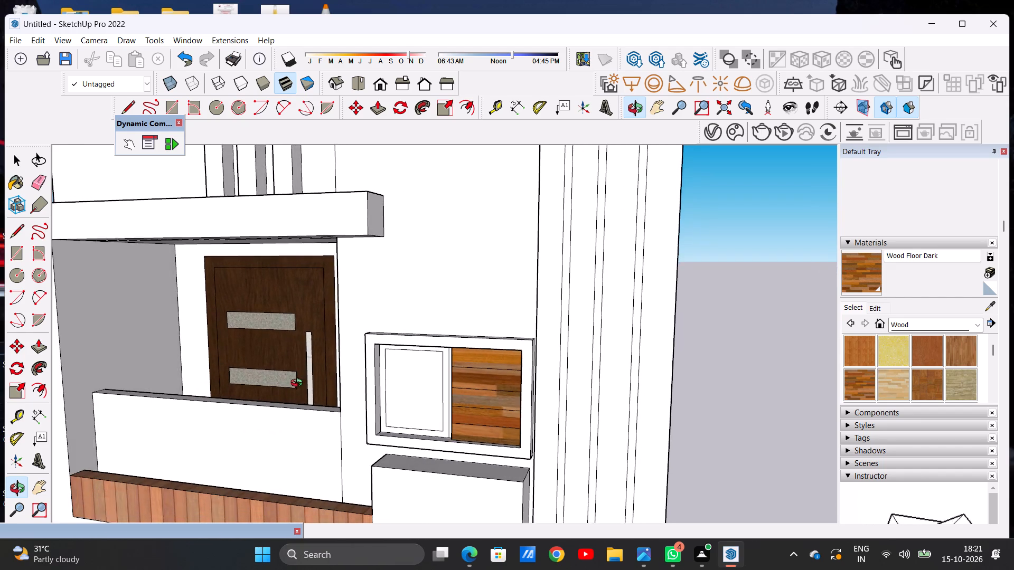
middle_click_drag(299, 384, 287, 387)
scroll(456, 366, "up", 20)
scroll(421, 362, "up", 1)
middle_click_drag(421, 362, 510, 358)
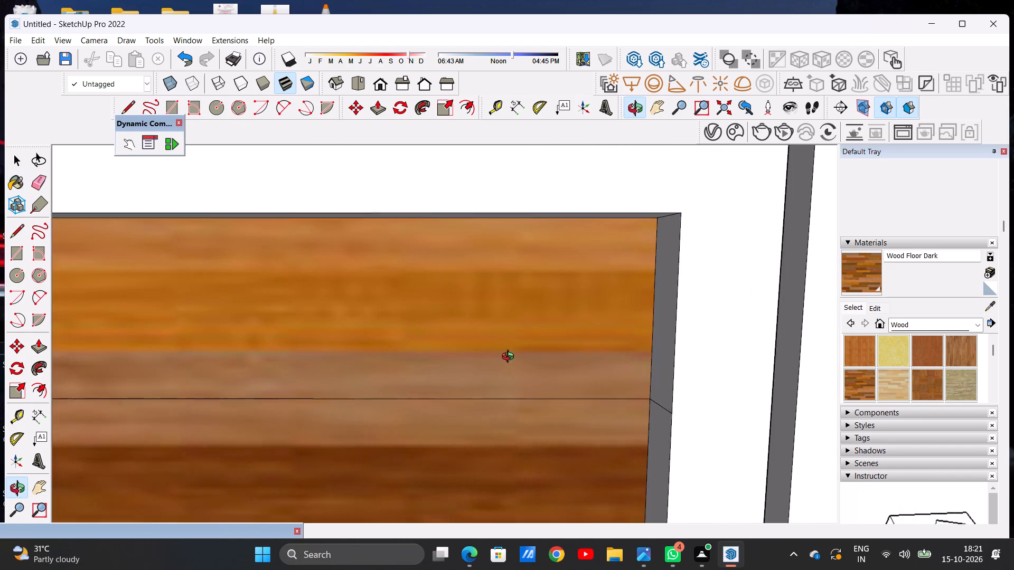
middle_click_drag(510, 358, 545, 358)
scroll(548, 367, "down", 18)
middle_click_drag(509, 403, 458, 376)
scroll(387, 372, "up", 2)
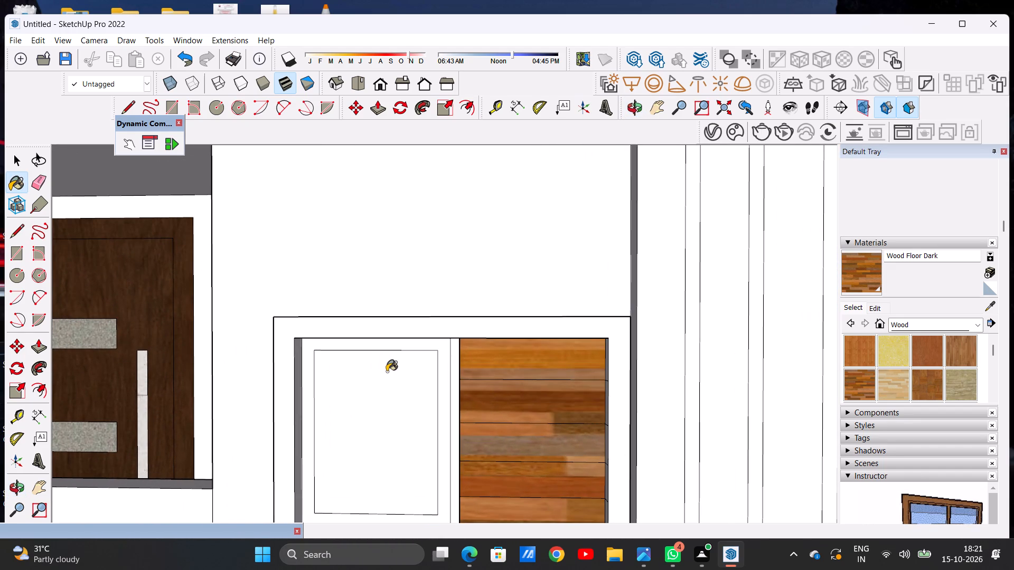
scroll(435, 366, "up", 4)
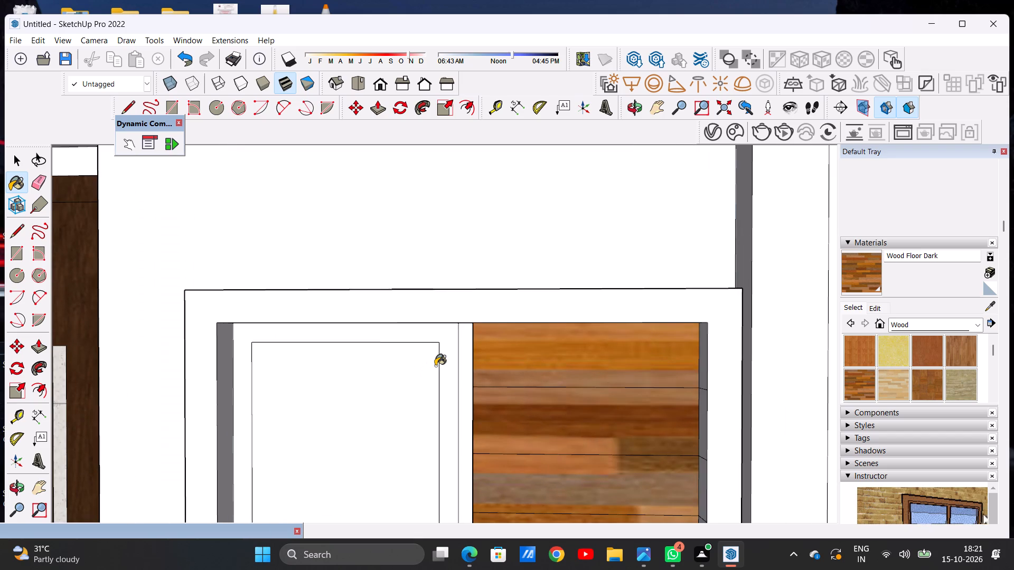
left_click(927, 352)
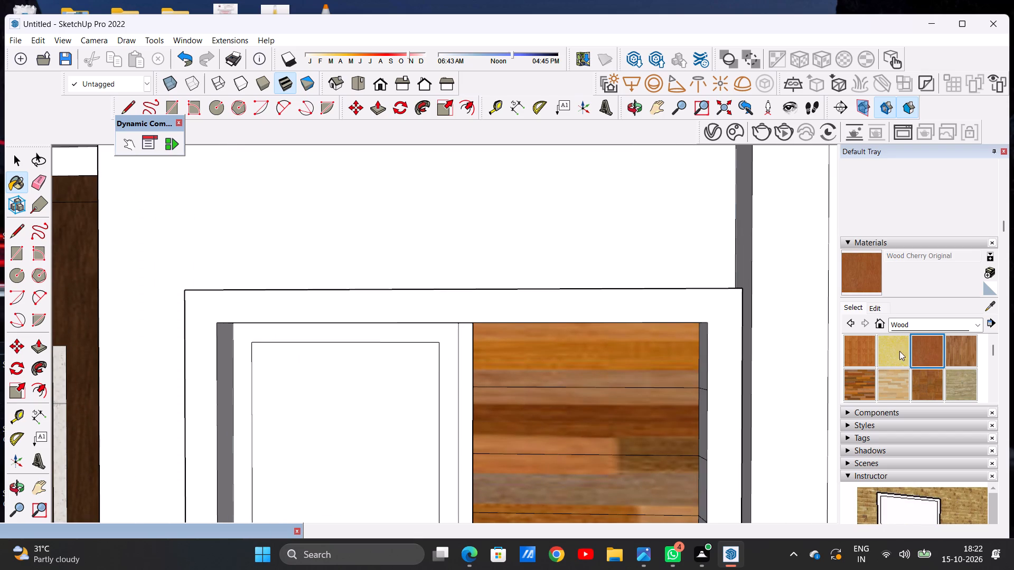
scroll(920, 362, "down", 1)
scroll(920, 362, "up", 1)
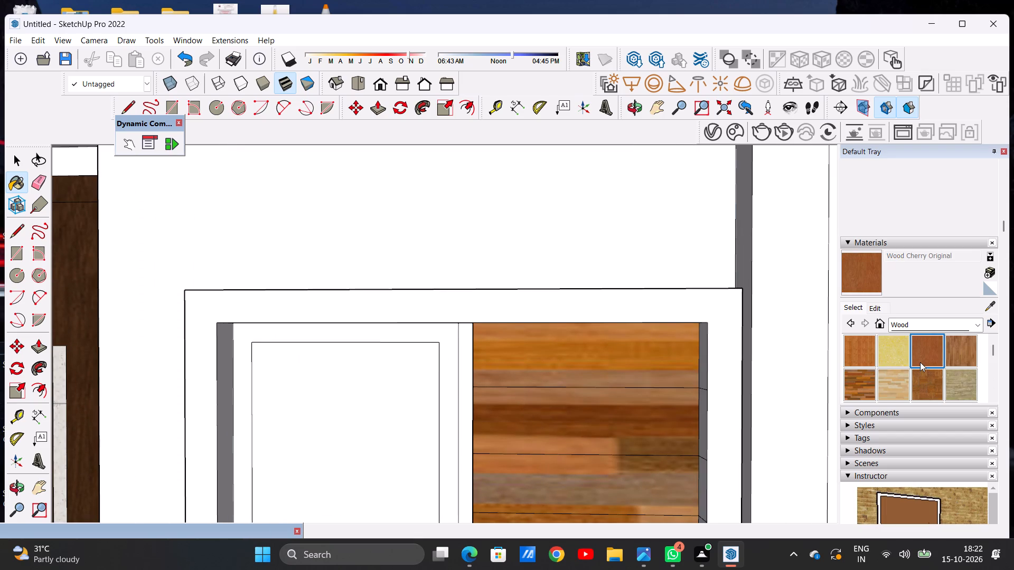
left_click(922, 376)
scroll(433, 335, "up", 8)
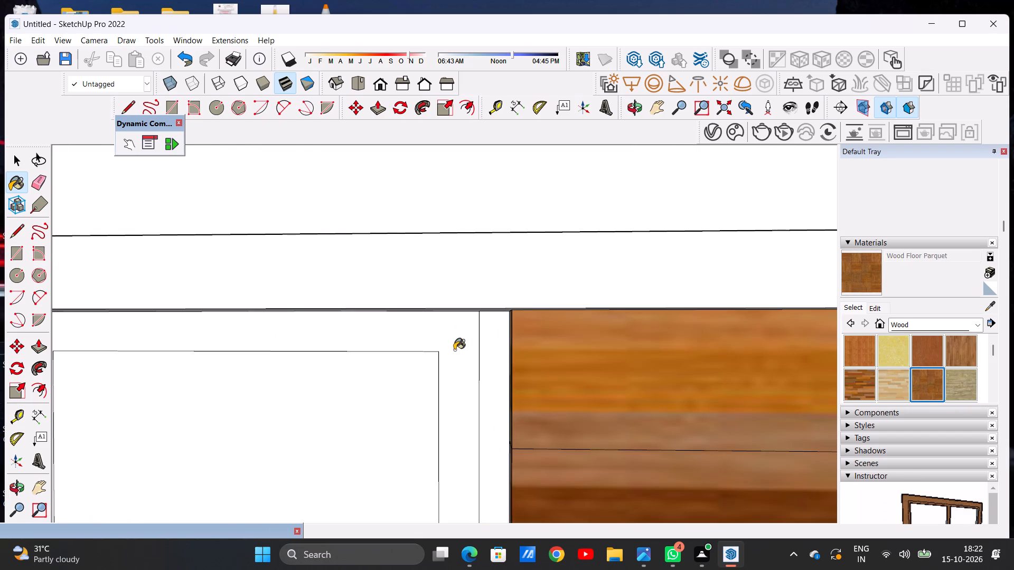
left_click(454, 350)
Darken the colour of the Wood Floor Parquet material on the window frame.
scroll(512, 349, "down", 16)
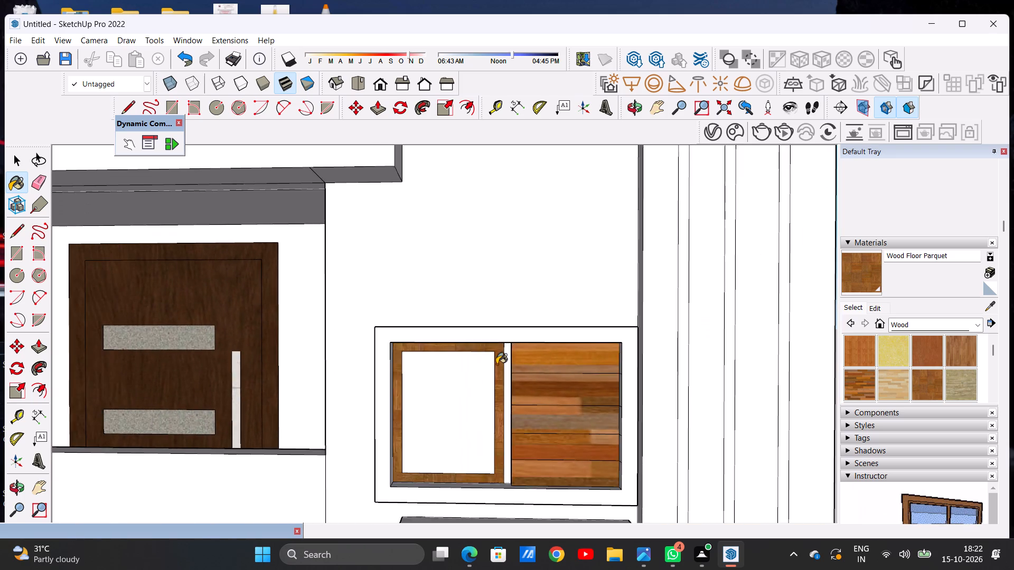
scroll(496, 364, "up", 11)
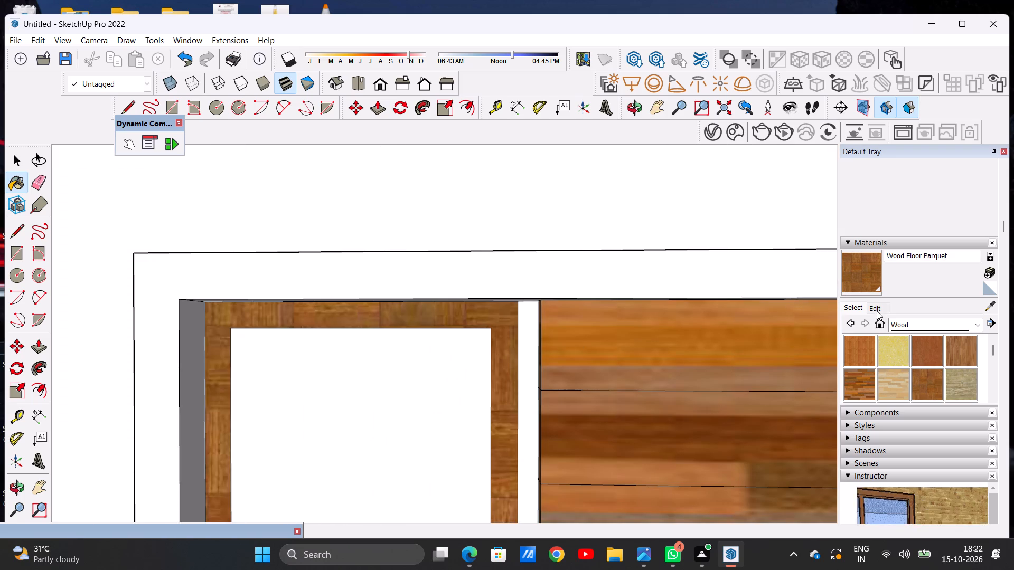
left_click(877, 311)
left_click(905, 377)
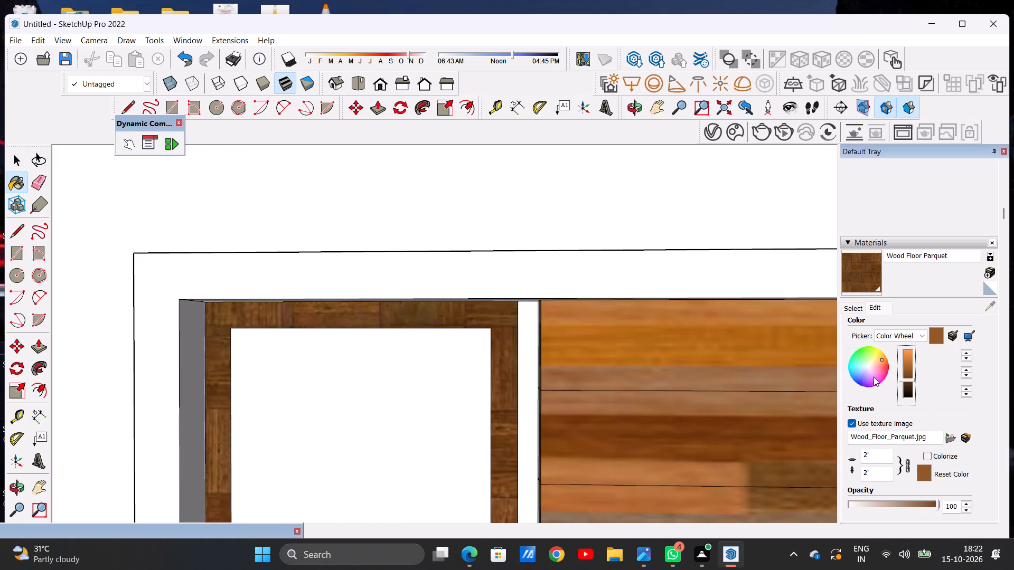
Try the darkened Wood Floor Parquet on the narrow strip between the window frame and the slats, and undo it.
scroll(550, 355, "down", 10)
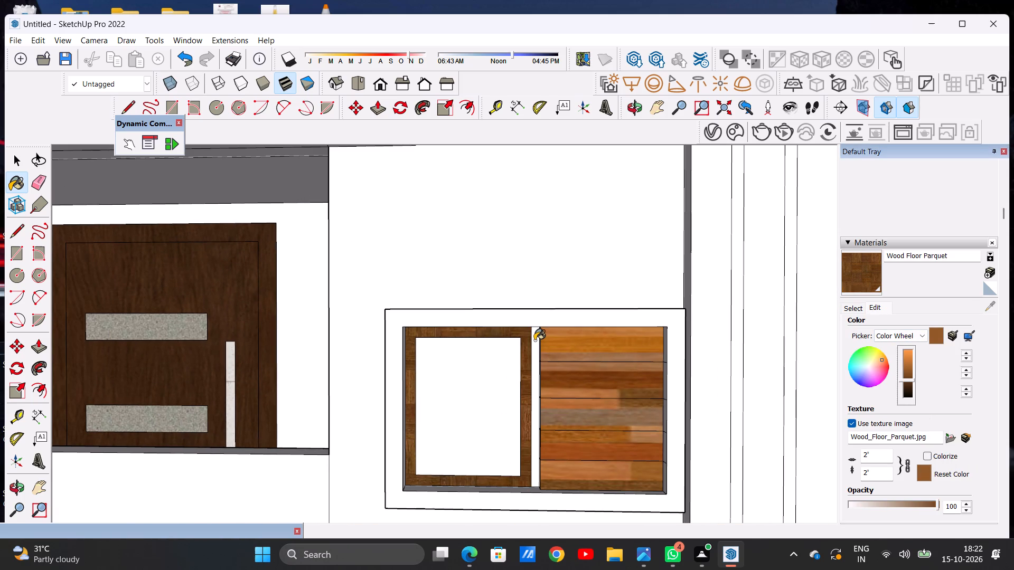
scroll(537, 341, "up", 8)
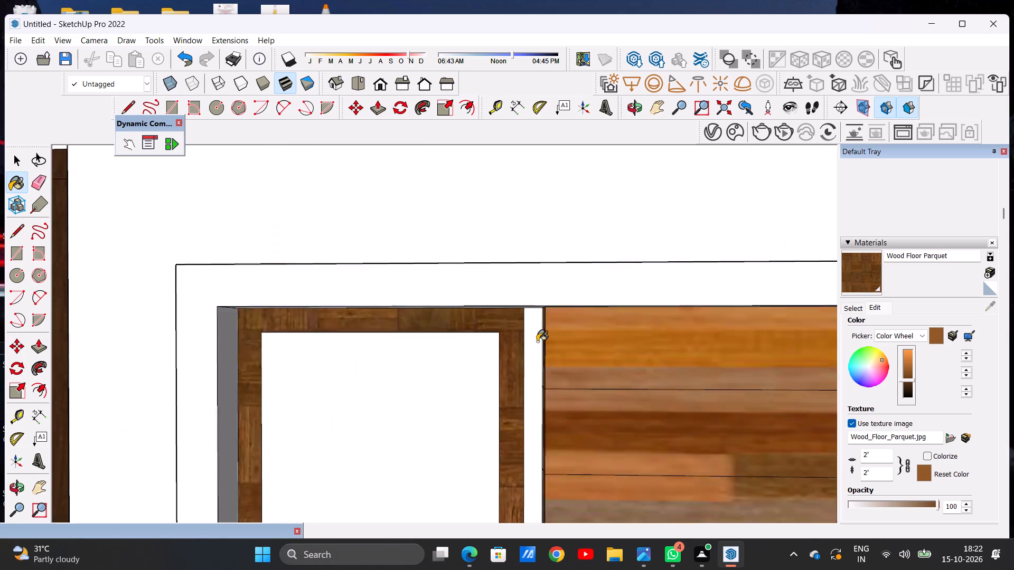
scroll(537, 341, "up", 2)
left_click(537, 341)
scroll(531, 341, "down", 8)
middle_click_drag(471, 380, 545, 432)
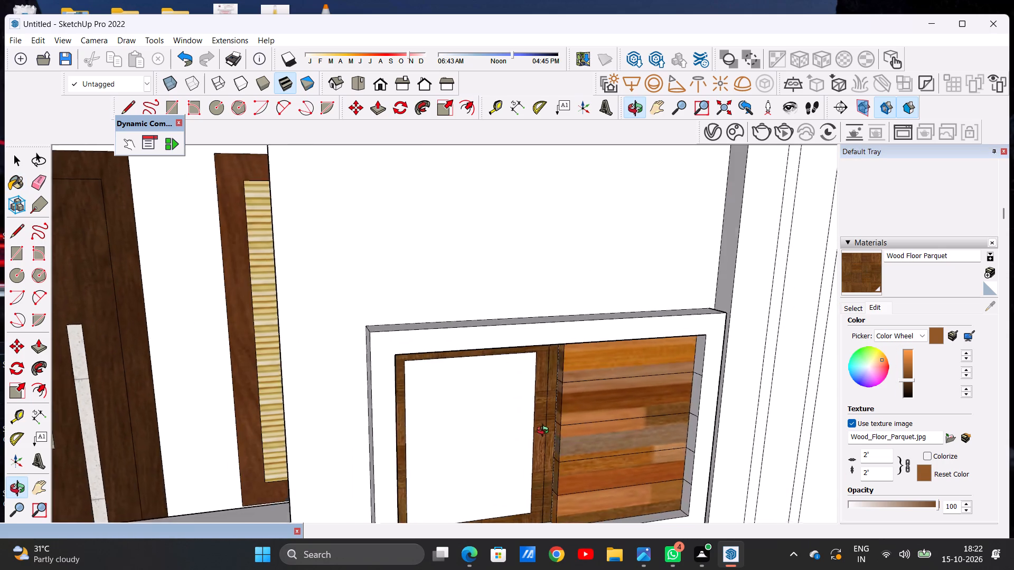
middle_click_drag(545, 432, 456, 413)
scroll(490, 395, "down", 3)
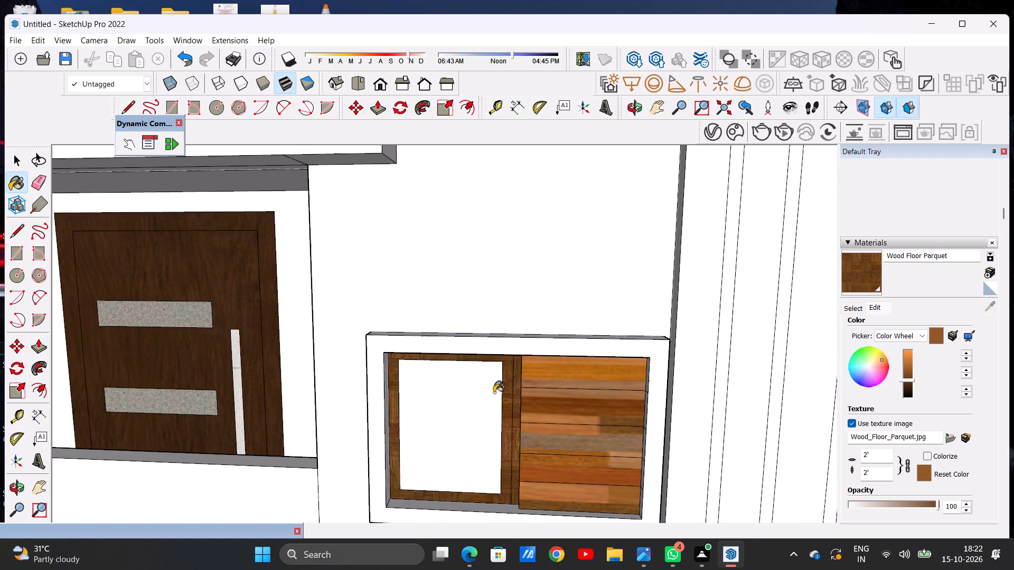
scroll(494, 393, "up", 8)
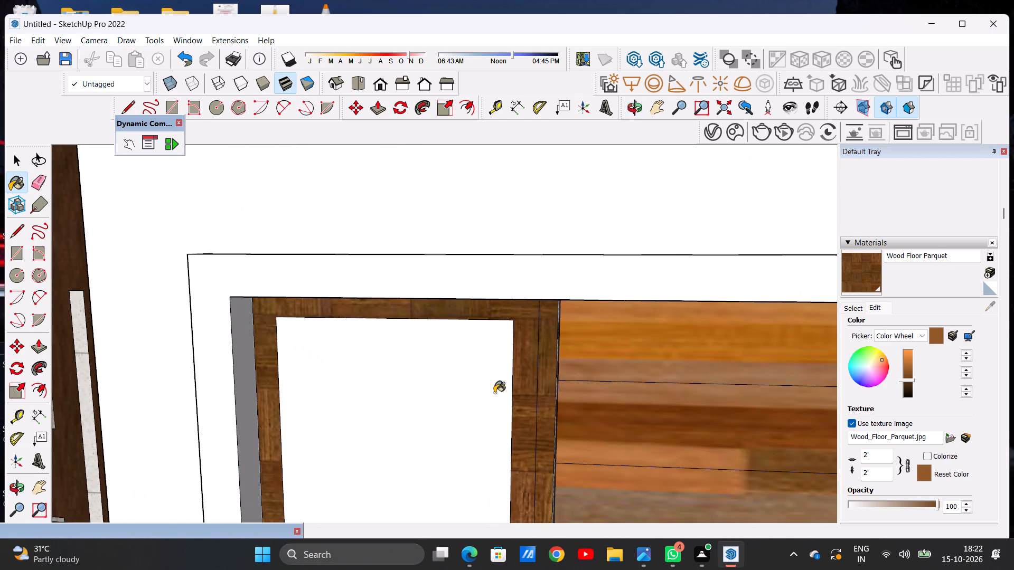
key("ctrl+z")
Choose the Translucent Glass Blue material from the Glass and Mirrors collection for painting.
scroll(528, 344, "down", 6)
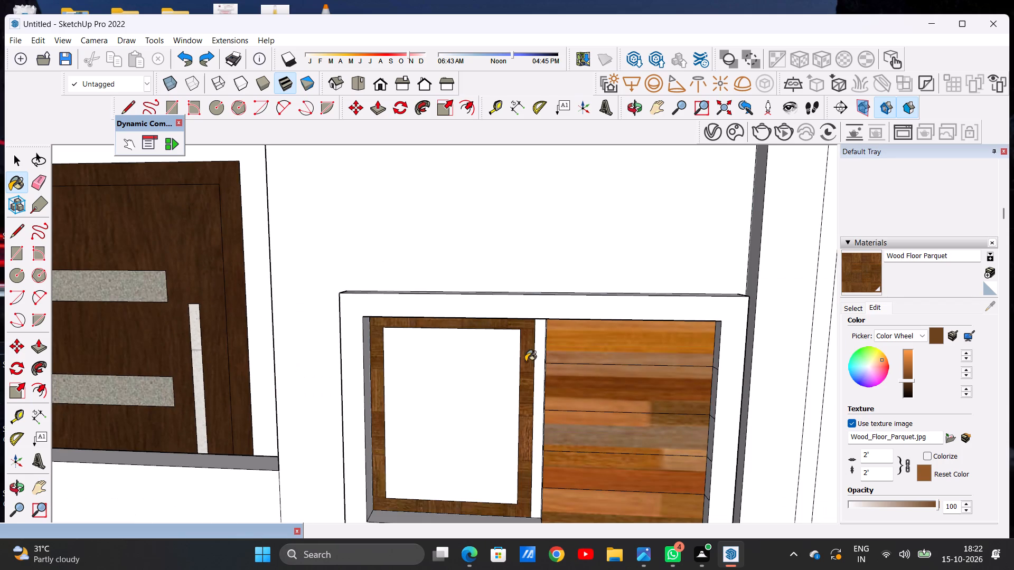
middle_click_drag(502, 366, 520, 338)
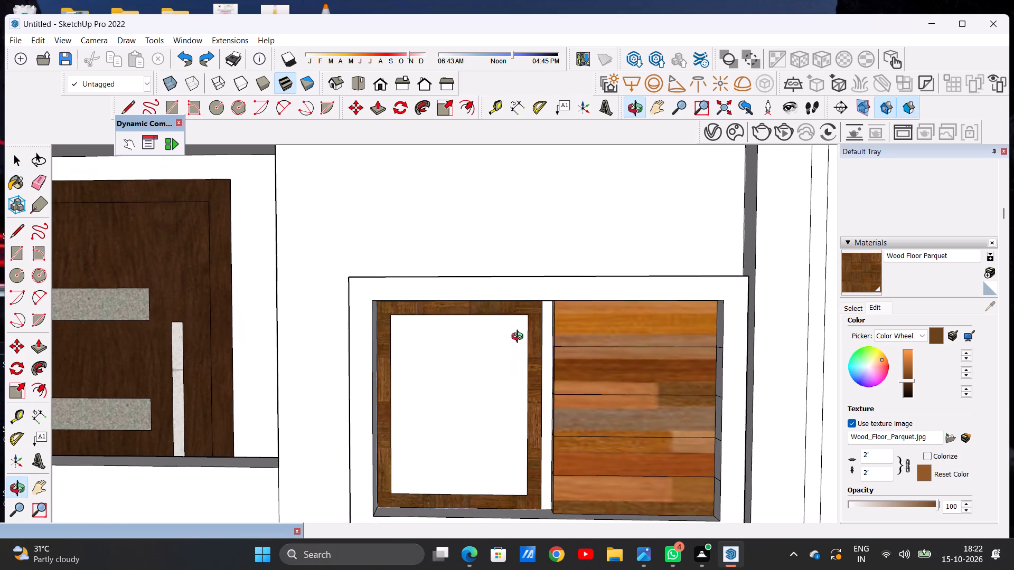
middle_click_drag(520, 338, 521, 338)
middle_click(521, 338)
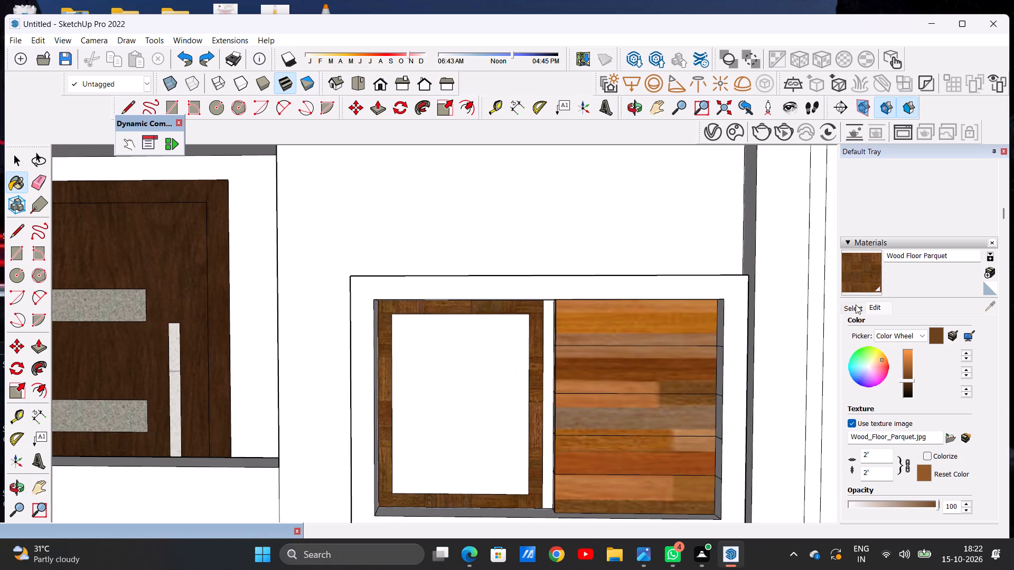
left_click(853, 305)
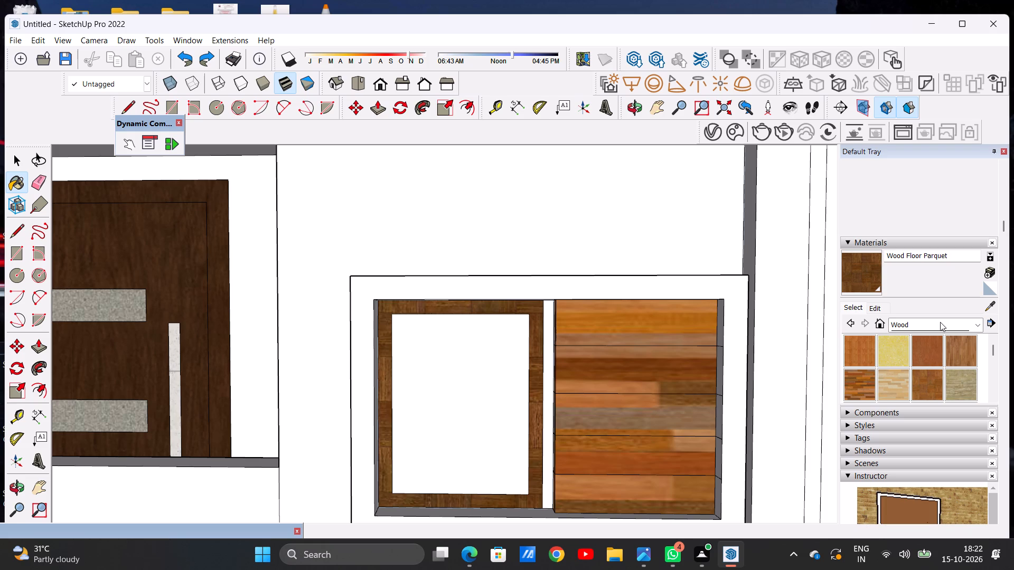
left_click(961, 326)
left_click(951, 389)
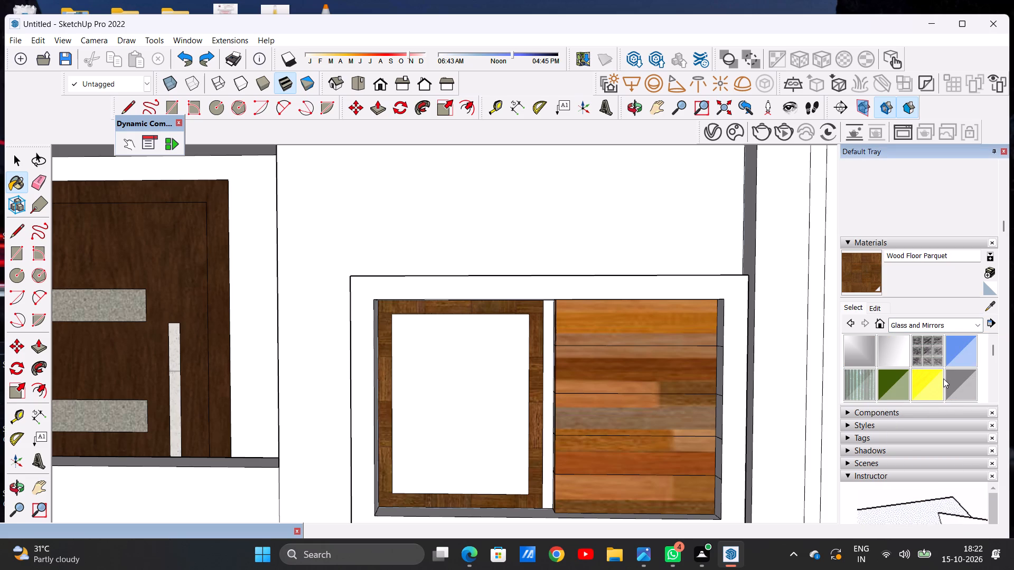
left_click(957, 354)
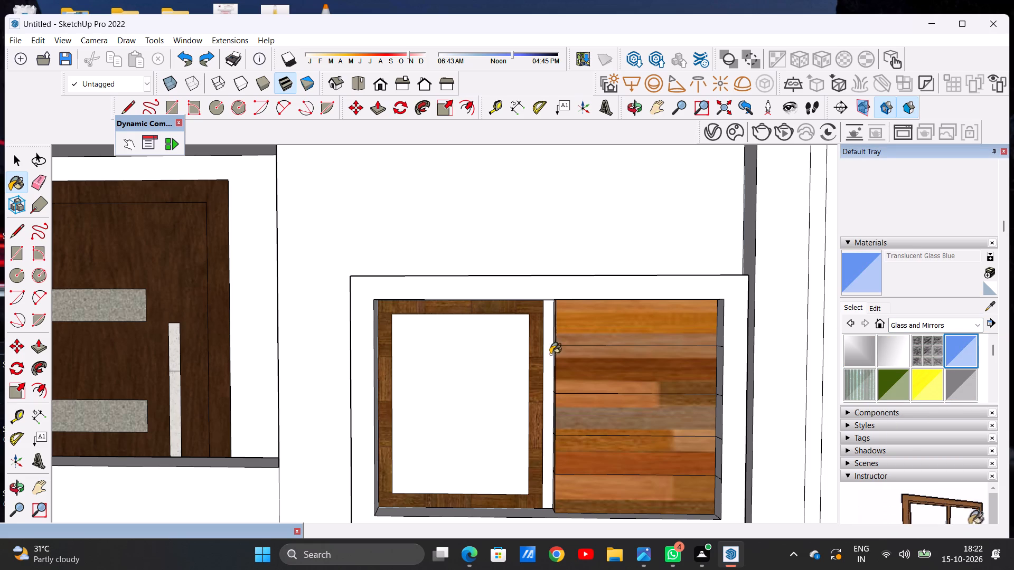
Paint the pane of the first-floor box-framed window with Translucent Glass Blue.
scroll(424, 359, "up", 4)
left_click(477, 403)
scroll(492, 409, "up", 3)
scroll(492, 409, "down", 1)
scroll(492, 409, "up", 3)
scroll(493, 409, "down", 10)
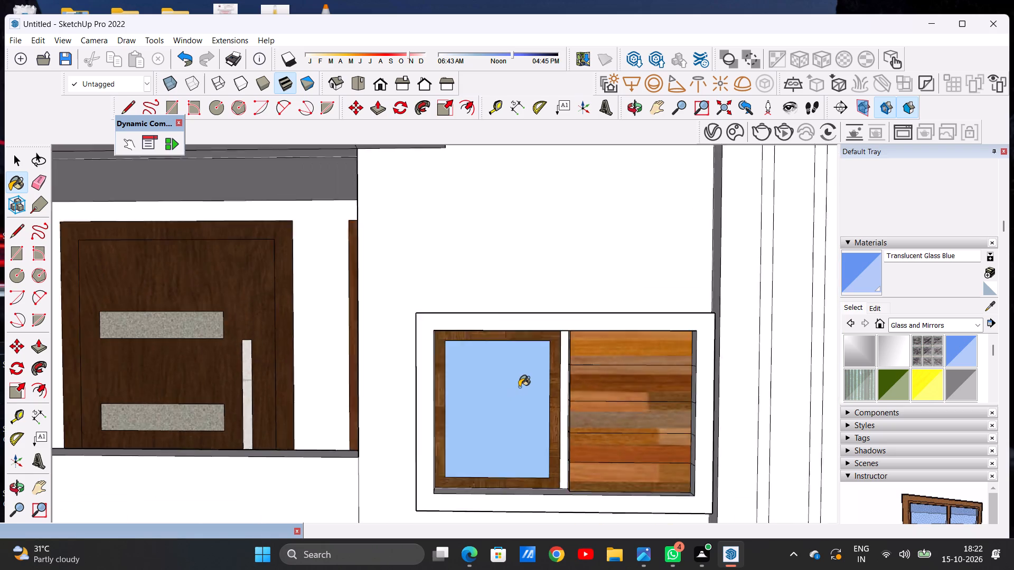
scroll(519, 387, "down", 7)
Paint the pane of the box-framed window with Translucent Glass Safety from the Glass and Mirrors collection.
scroll(866, 369, "down", 2)
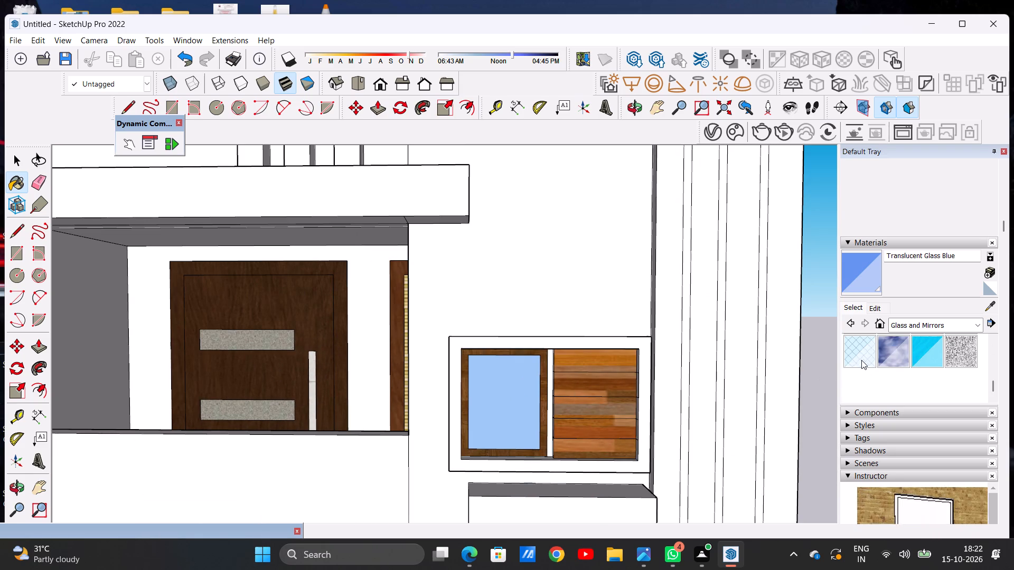
left_click(862, 357)
left_click(518, 414)
scroll(482, 414, "up", 6)
scroll(596, 415, "up", 2)
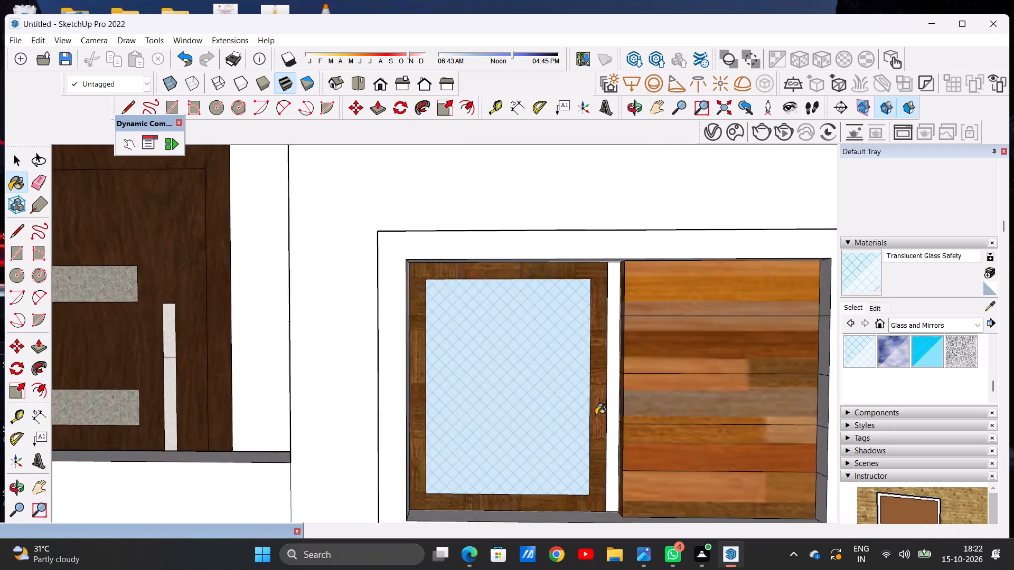
scroll(596, 415, "up", 2)
scroll(557, 422, "down", 14)
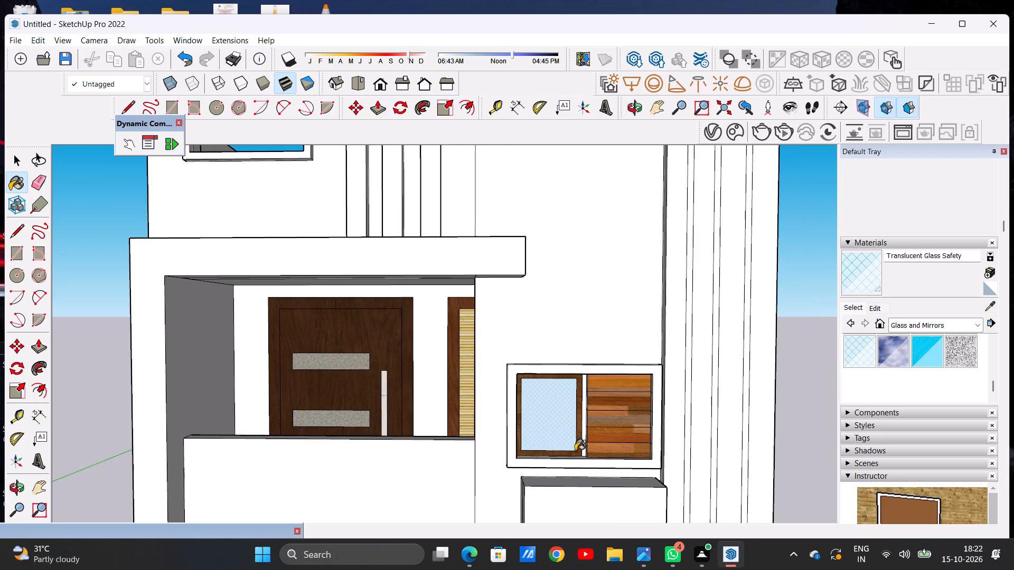
scroll(575, 451, "down", 1)
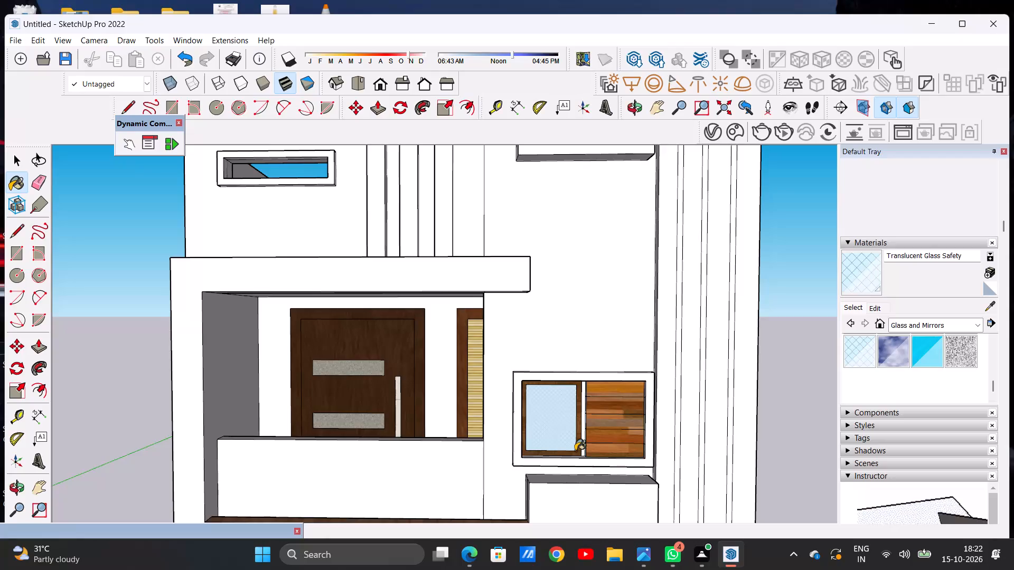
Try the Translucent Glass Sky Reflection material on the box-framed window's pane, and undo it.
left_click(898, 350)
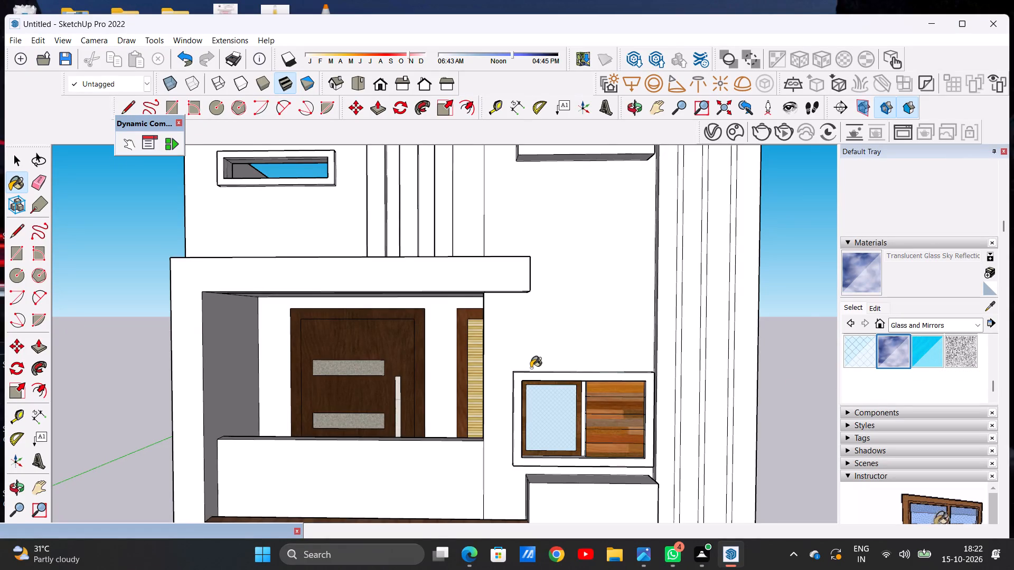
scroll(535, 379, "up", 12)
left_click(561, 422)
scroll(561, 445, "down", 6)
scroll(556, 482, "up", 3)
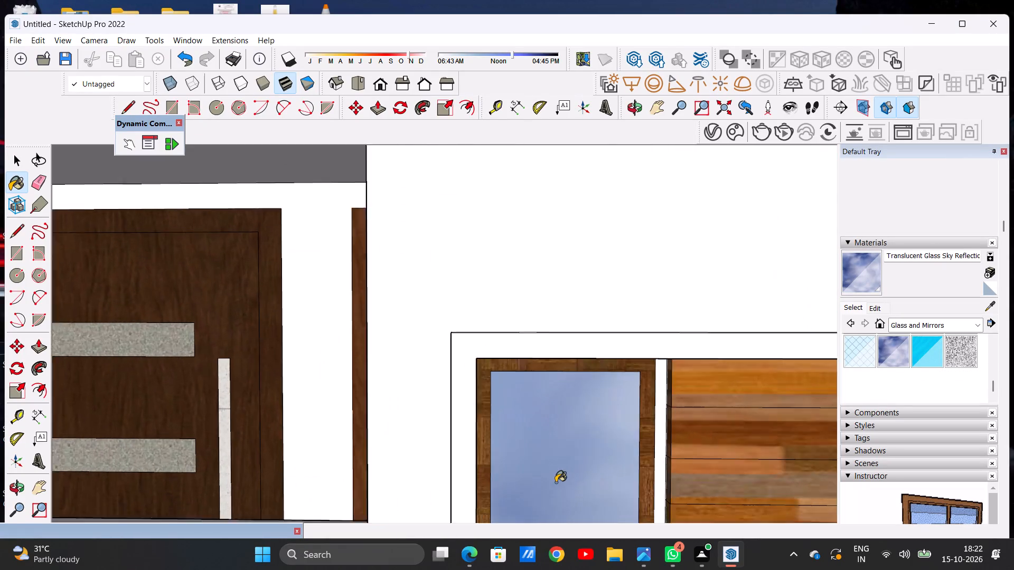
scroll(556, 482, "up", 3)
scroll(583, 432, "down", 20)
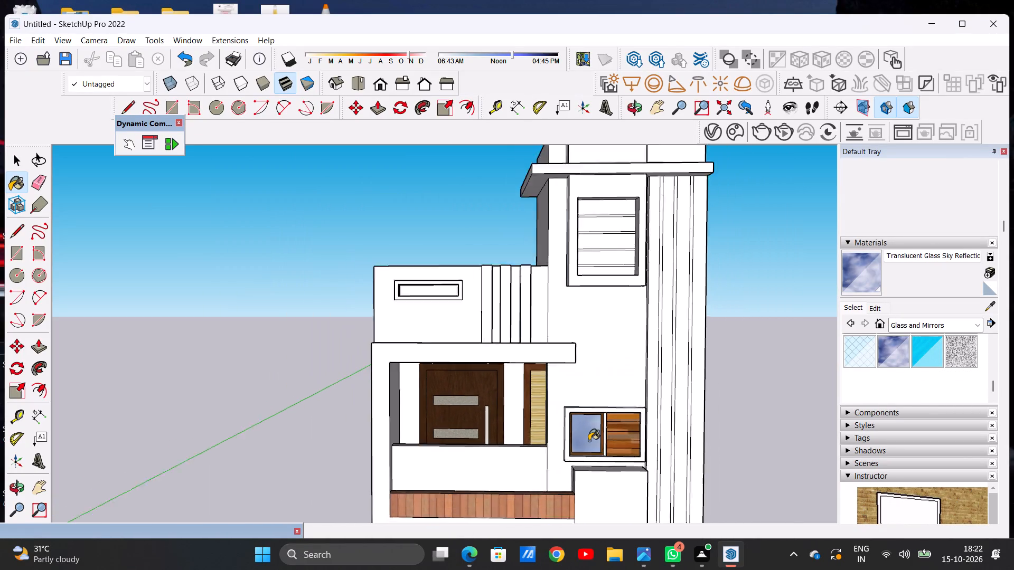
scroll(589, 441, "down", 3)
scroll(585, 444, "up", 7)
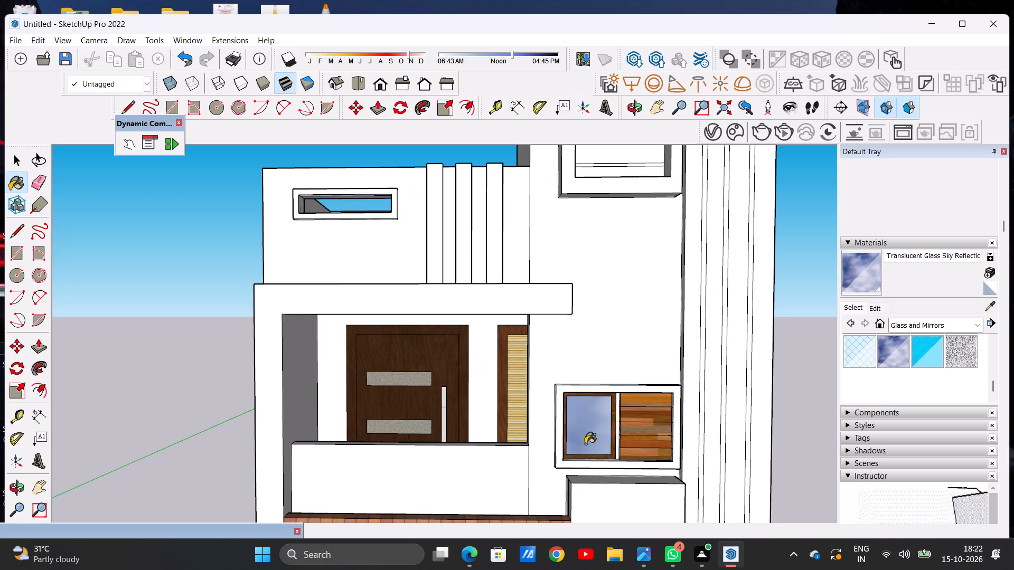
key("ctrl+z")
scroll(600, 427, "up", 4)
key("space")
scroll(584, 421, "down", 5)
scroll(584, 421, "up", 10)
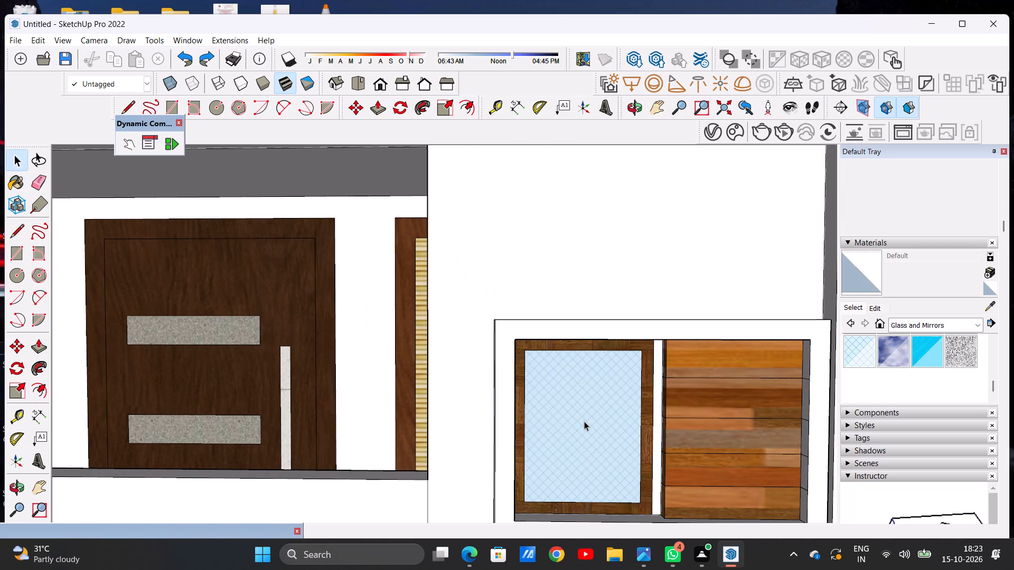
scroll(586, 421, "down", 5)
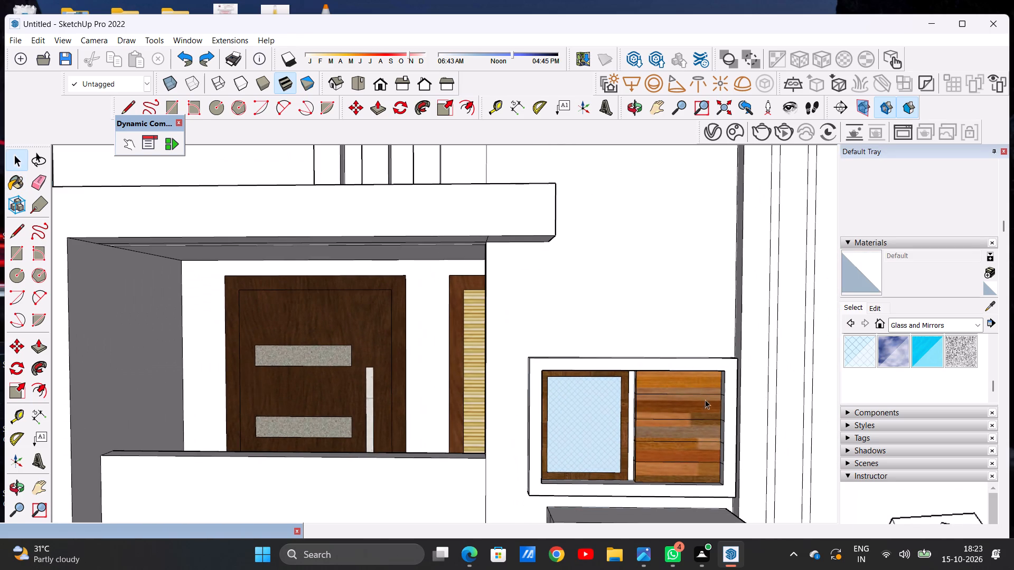
Paint the narrow strip between the window frame and the slats with Formica Laminate Dark from the Synthetic Surfaces collection.
left_click(912, 324)
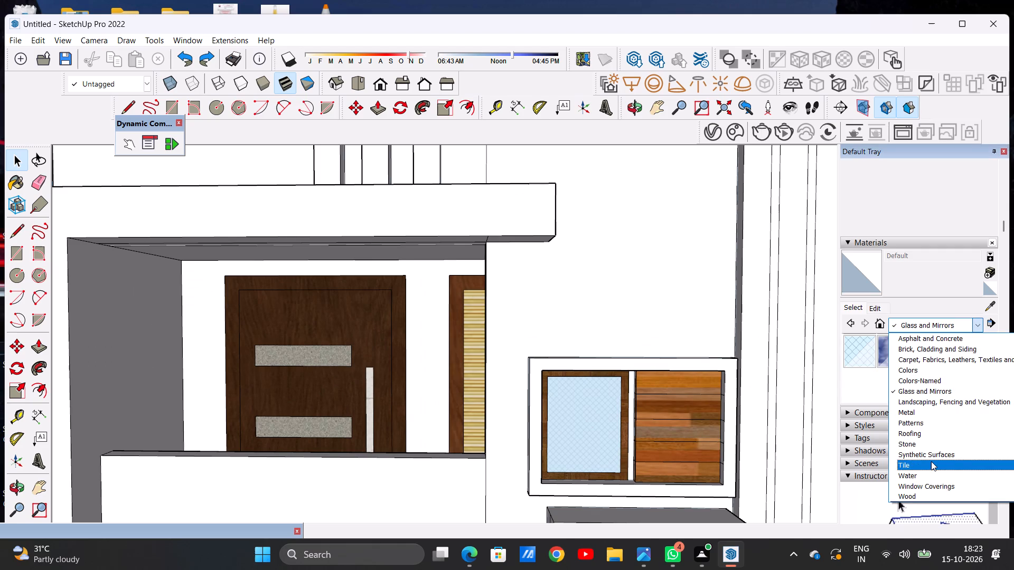
left_click(929, 452)
left_click(955, 358)
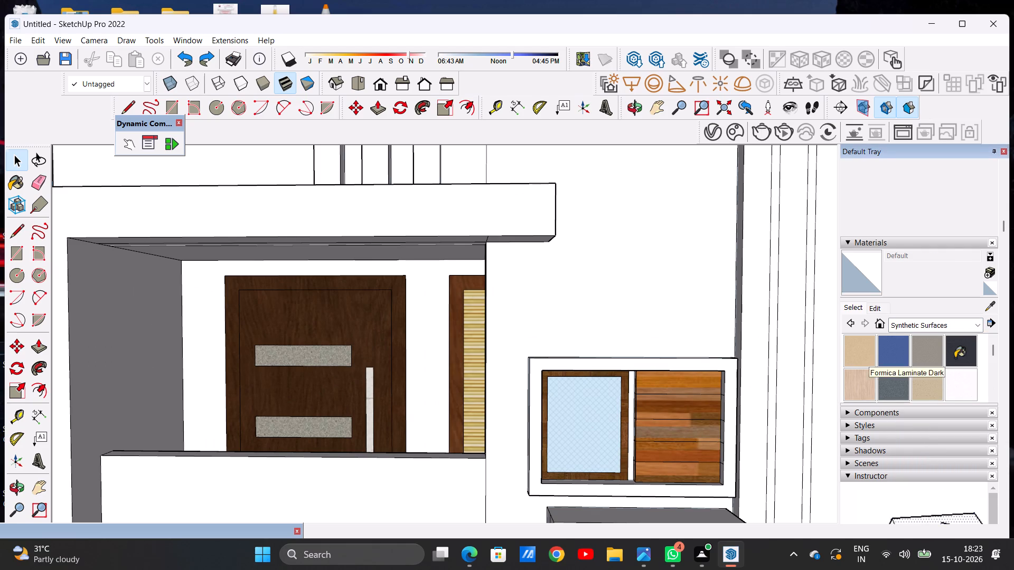
scroll(709, 401, "up", 4)
scroll(608, 407, "up", 11)
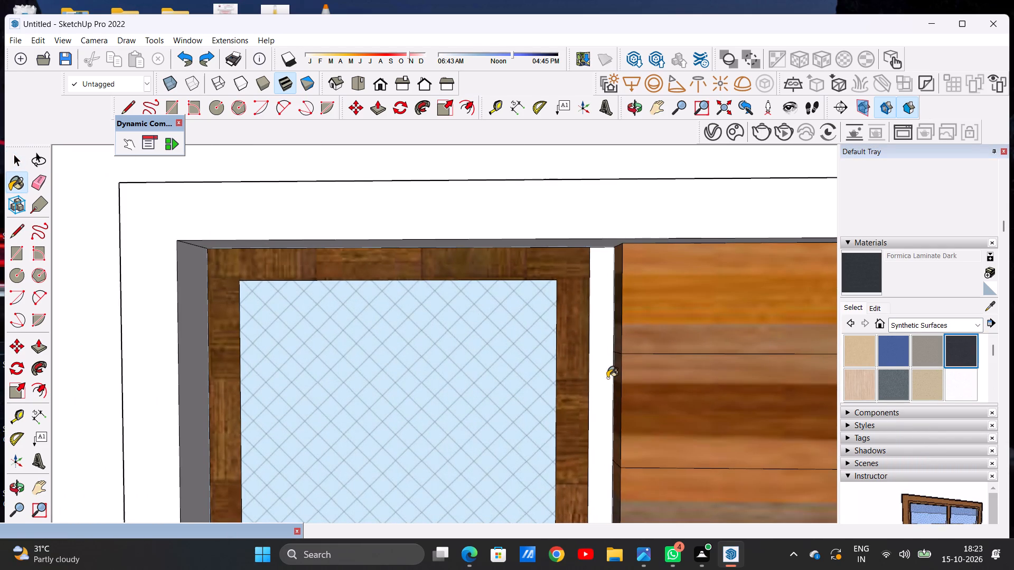
left_click(609, 377)
scroll(588, 389, "down", 5)
middle_click_drag(572, 359, 534, 364)
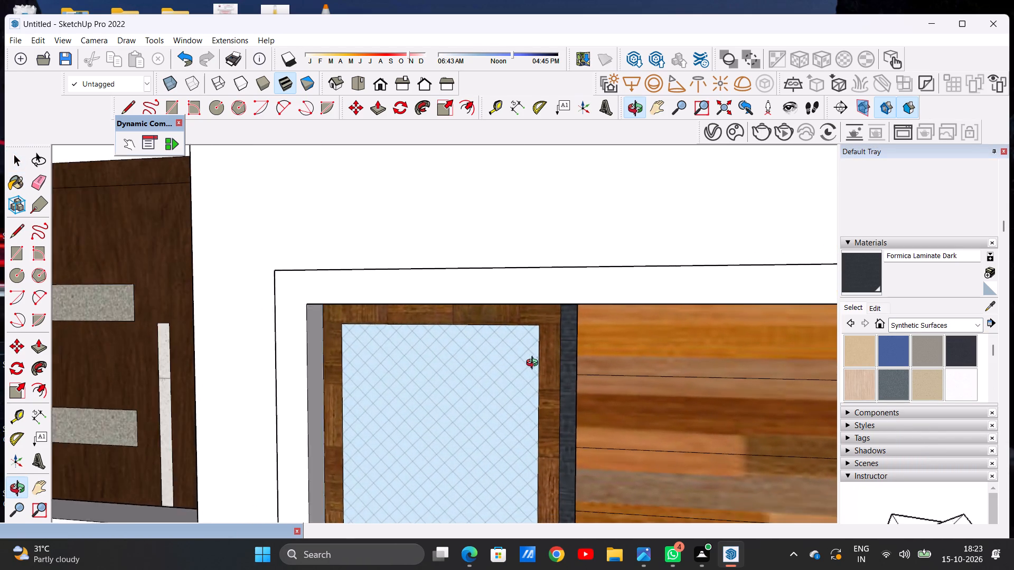
middle_click_drag(534, 364, 566, 360)
scroll(554, 376, "down", 11)
middle_click_drag(552, 391, 407, 400)
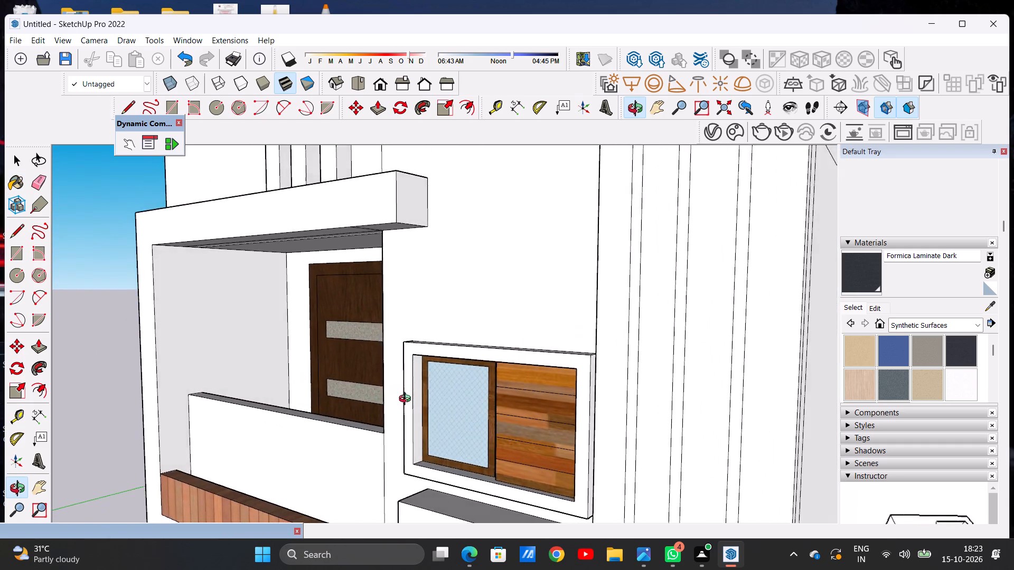
middle_click_drag(407, 400, 527, 405)
Paint the box frame's inner side face beside the pane and its inner bottom face with Formica Beige.
left_click(861, 352)
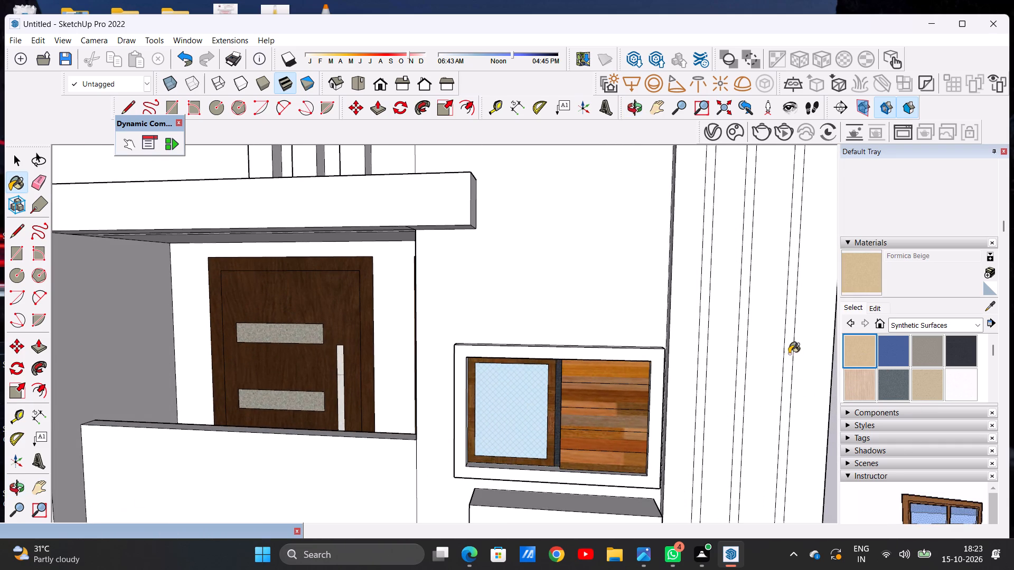
scroll(532, 406, "up", 3)
middle_click_drag(440, 395, 352, 419)
scroll(414, 397, "up", 7)
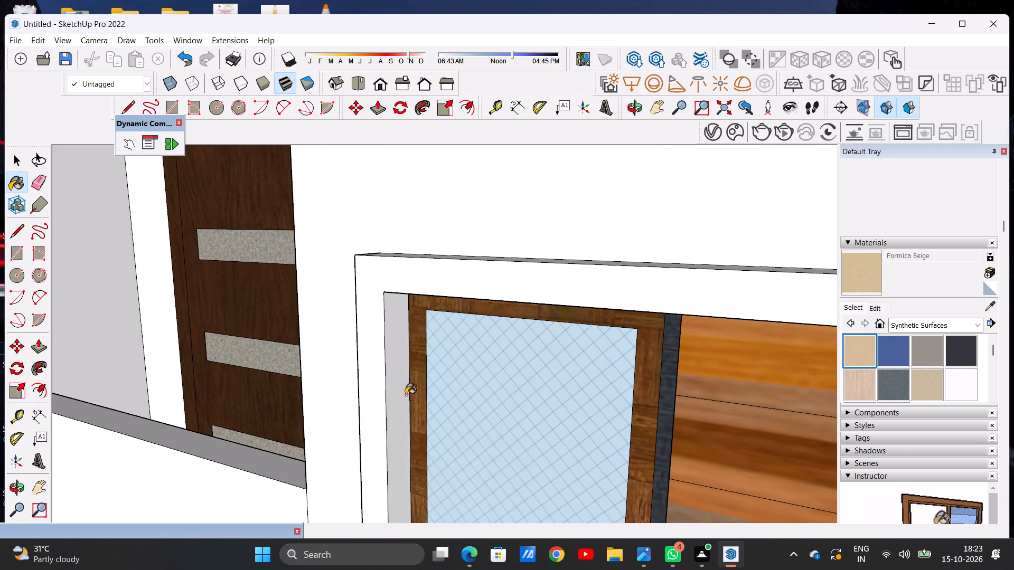
scroll(393, 395, "up", 10)
left_click(398, 377)
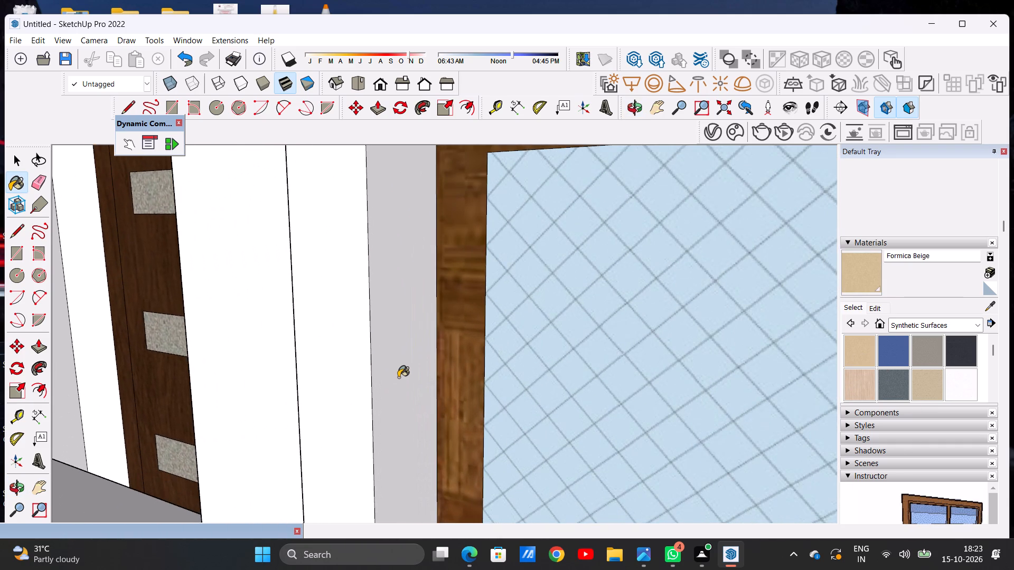
scroll(396, 415, "down", 20)
scroll(396, 415, "down", 7)
middle_click_drag(419, 432, 444, 476)
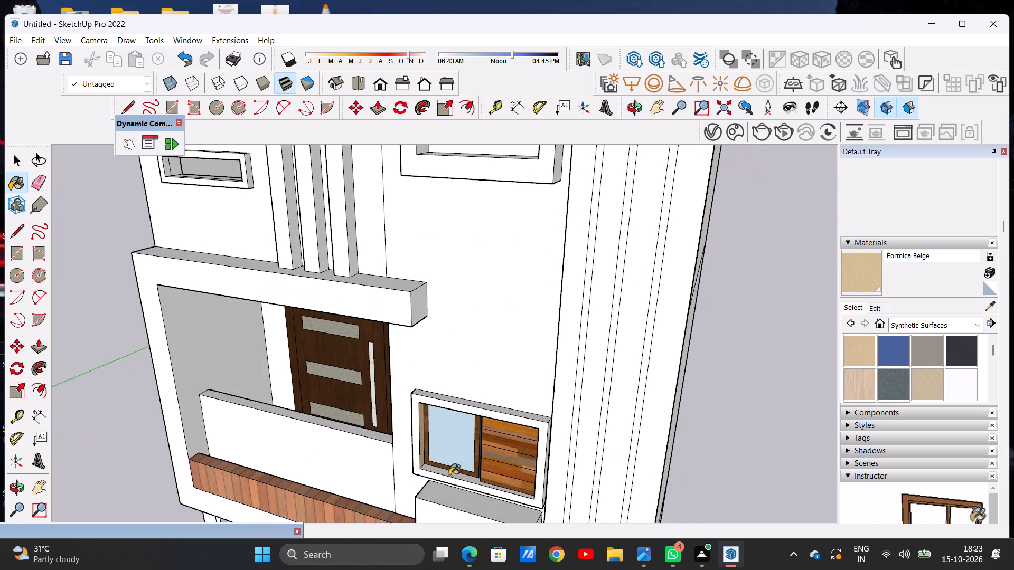
scroll(449, 476, "up", 20)
left_click(442, 461)
scroll(437, 420, "down", 9)
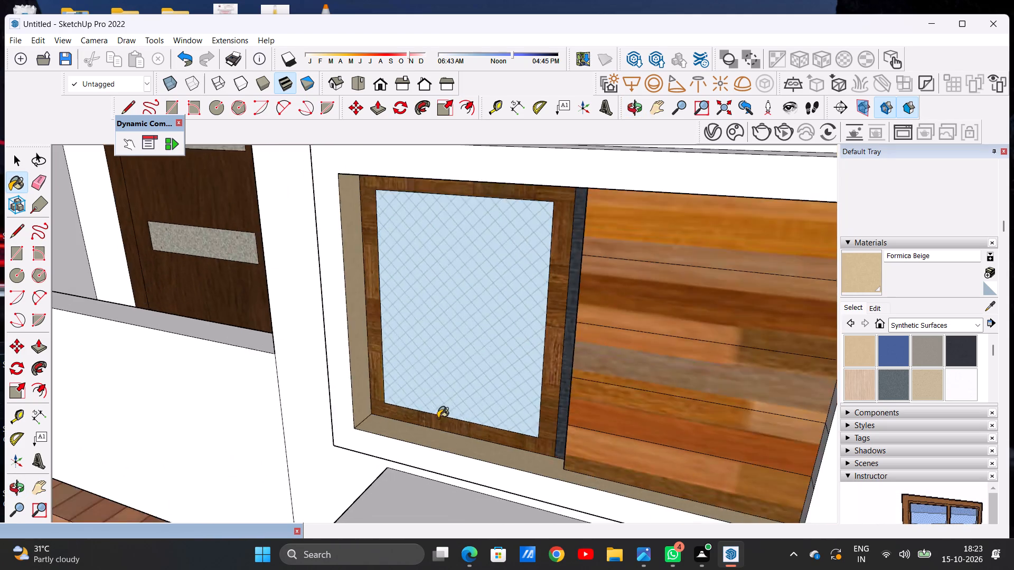
scroll(438, 418, "down", 3)
Erase the slat division lines that cross the box frame's inner side face beside the wooden slats.
middle_click_drag(442, 428, 640, 377)
scroll(613, 395, "down", 5)
scroll(653, 327, "up", 2)
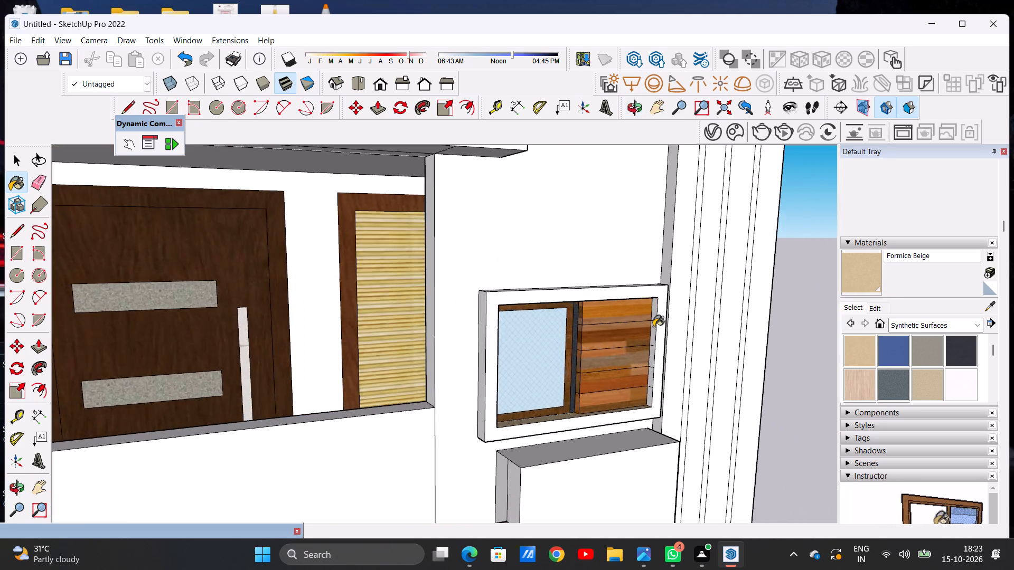
scroll(653, 327, "up", 8)
middle_click_drag(577, 373, 622, 350)
scroll(629, 429, "up", 5)
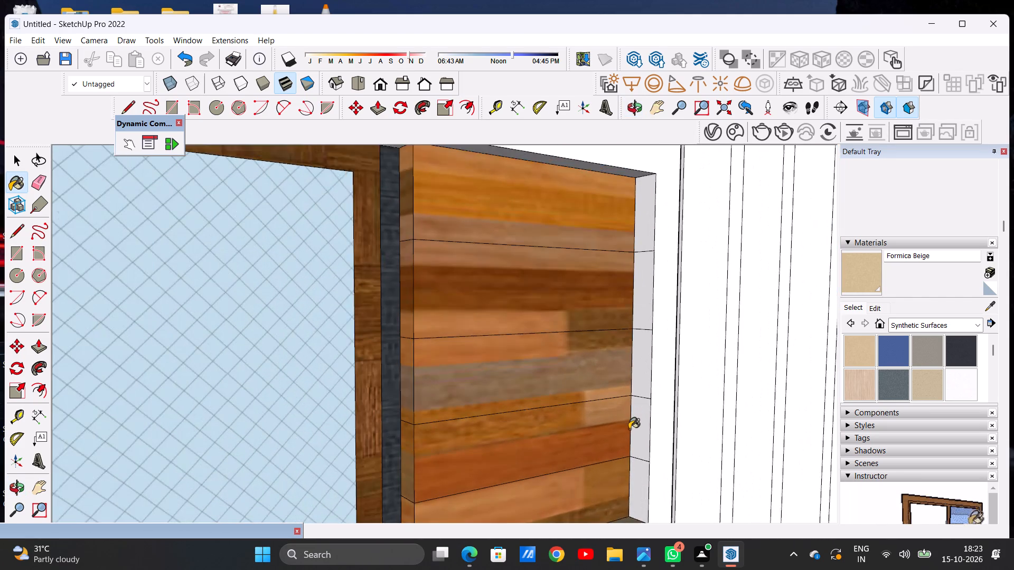
key("space")
key("e")
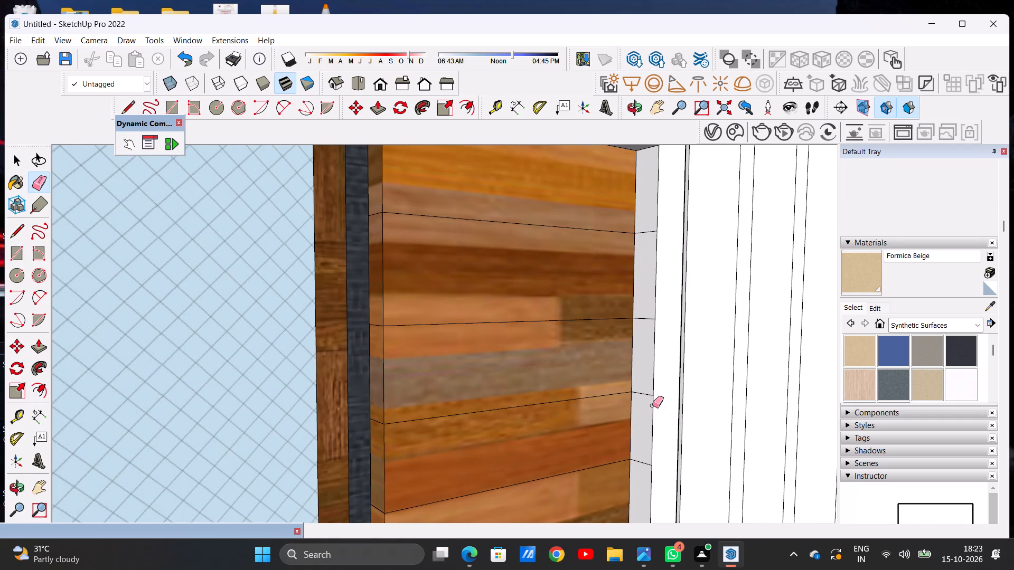
left_click_drag(649, 382, 643, 399)
left_click_drag(639, 424, 644, 469)
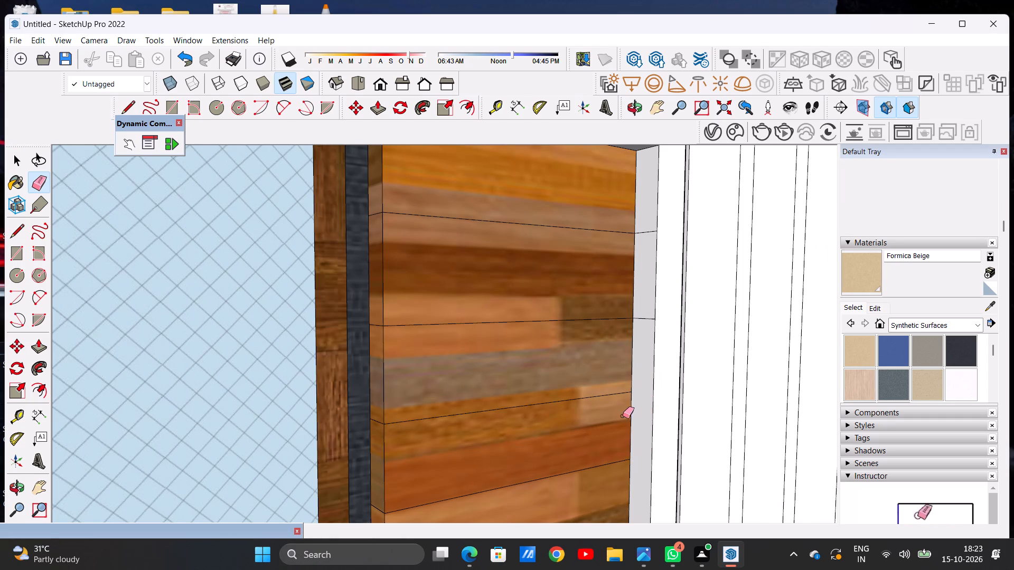
scroll(623, 416, "down", 6)
scroll(633, 364, "up", 9)
left_click_drag(637, 346, 634, 372)
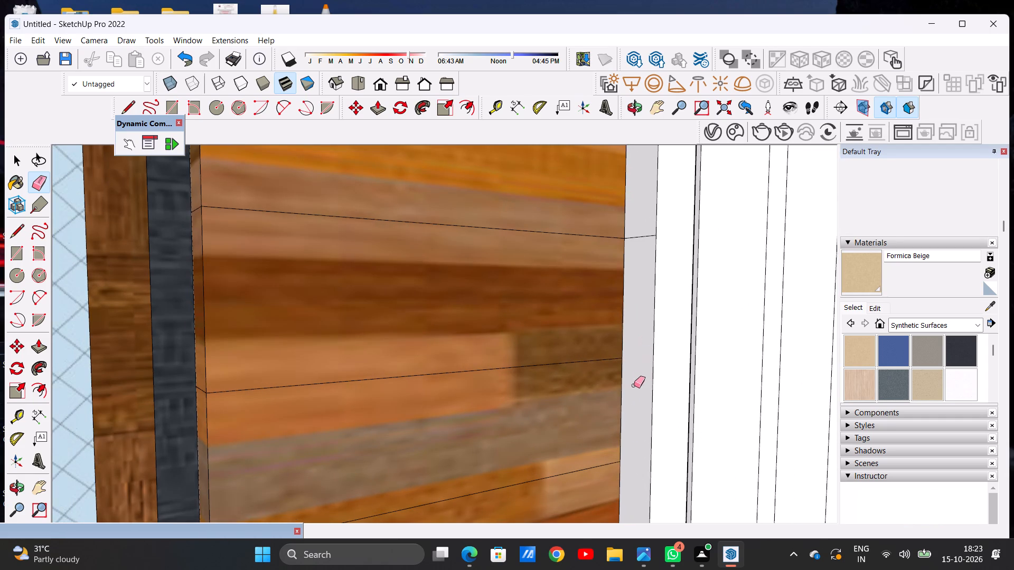
left_click_drag(636, 226, 636, 252)
scroll(630, 366, "down", 7)
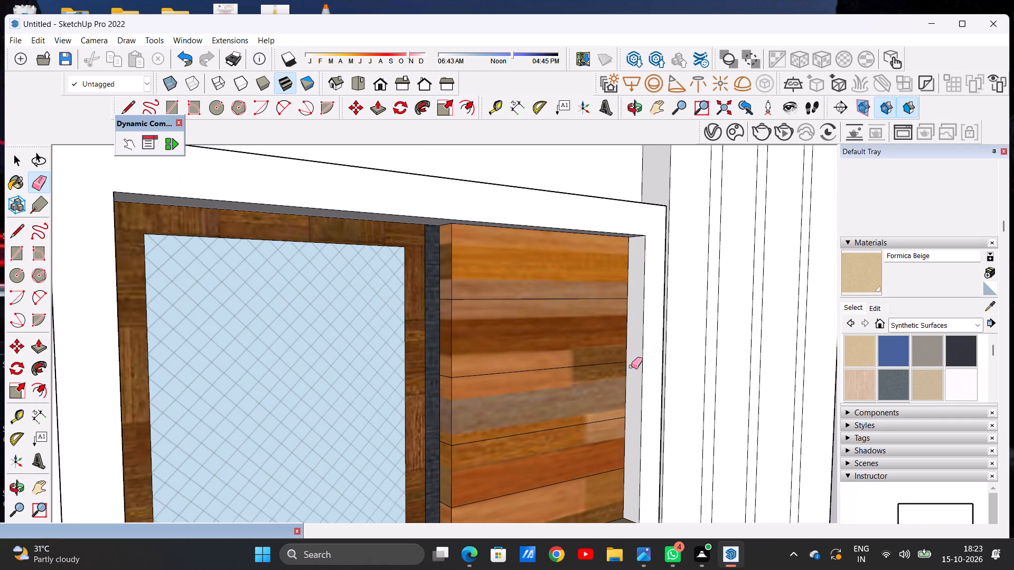
Paint the box frame's inner side face beside the slats and its inner top face with Formica Beige.
key("space")
left_click(859, 274)
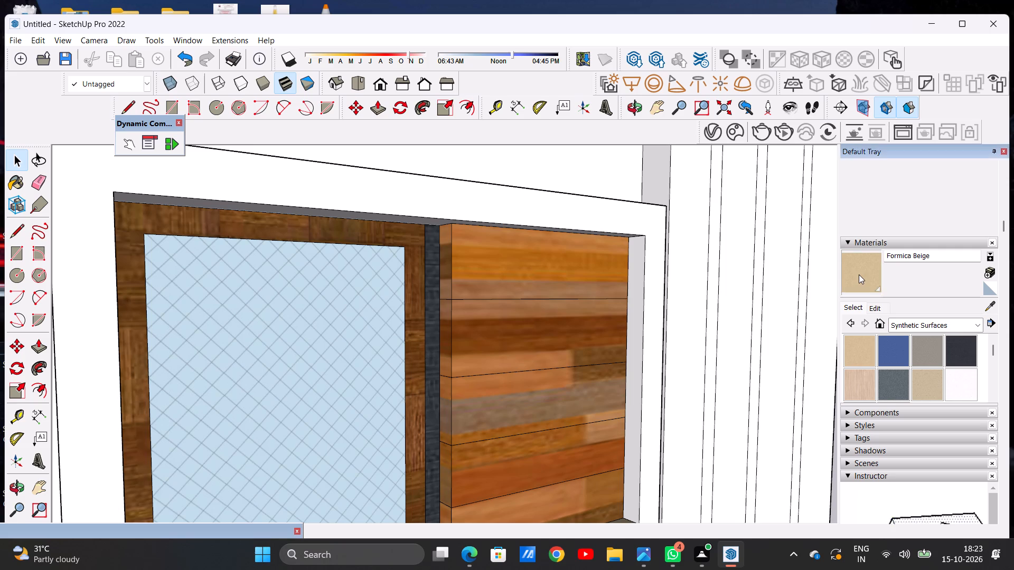
left_click(628, 309)
scroll(533, 397, "down", 8)
middle_click_drag(536, 458, 487, 526)
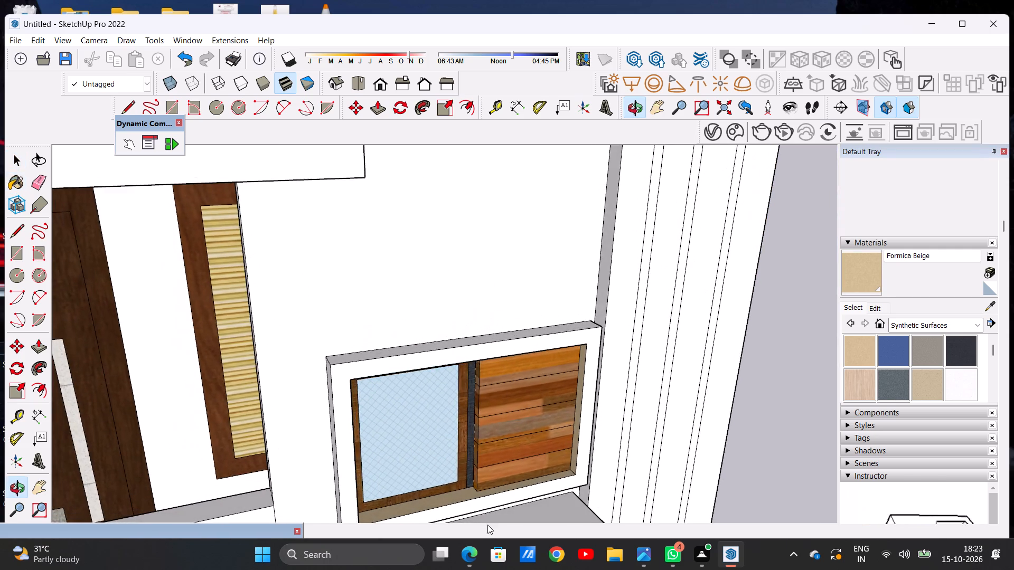
scroll(515, 484, "up", 12)
scroll(540, 479, "down", 13)
middle_click_drag(547, 472, 547, 348)
scroll(462, 330, "up", 13)
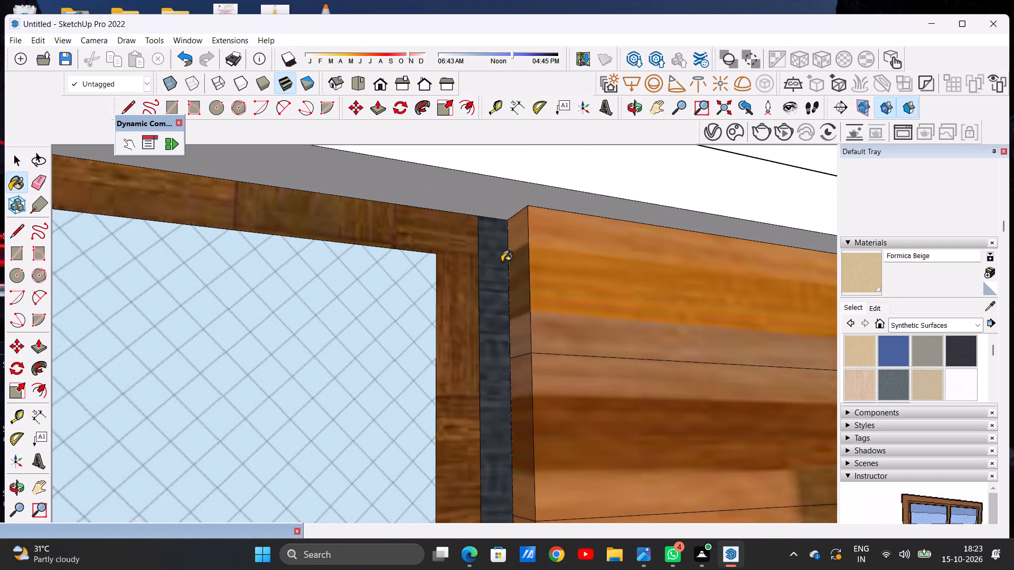
left_click(491, 190)
scroll(577, 349, "down", 15)
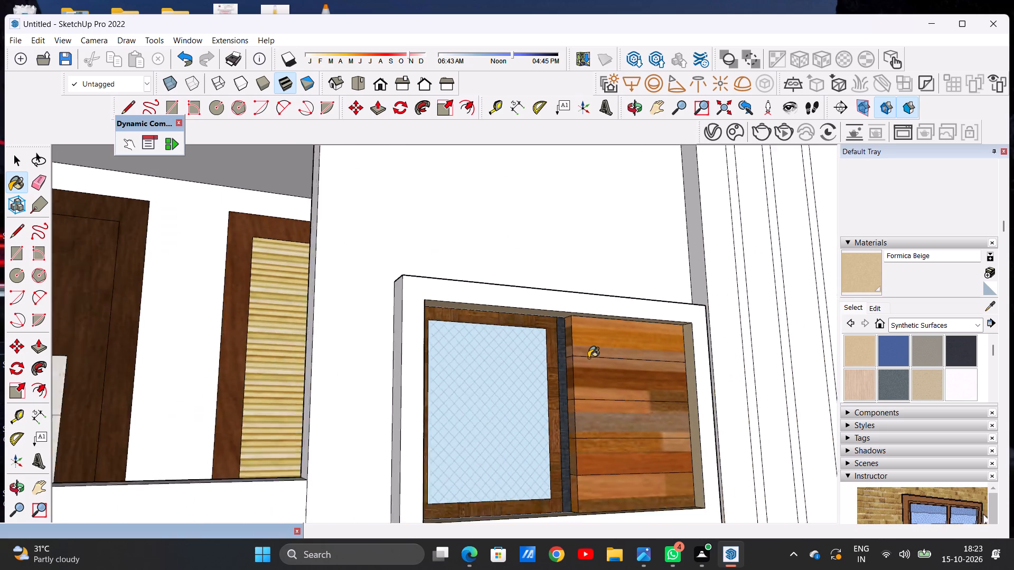
Examine the painted box-framed window from the side, from the front and within the whole elevation.
scroll(588, 358, "down", 2)
middle_click_drag(588, 359, 269, 403)
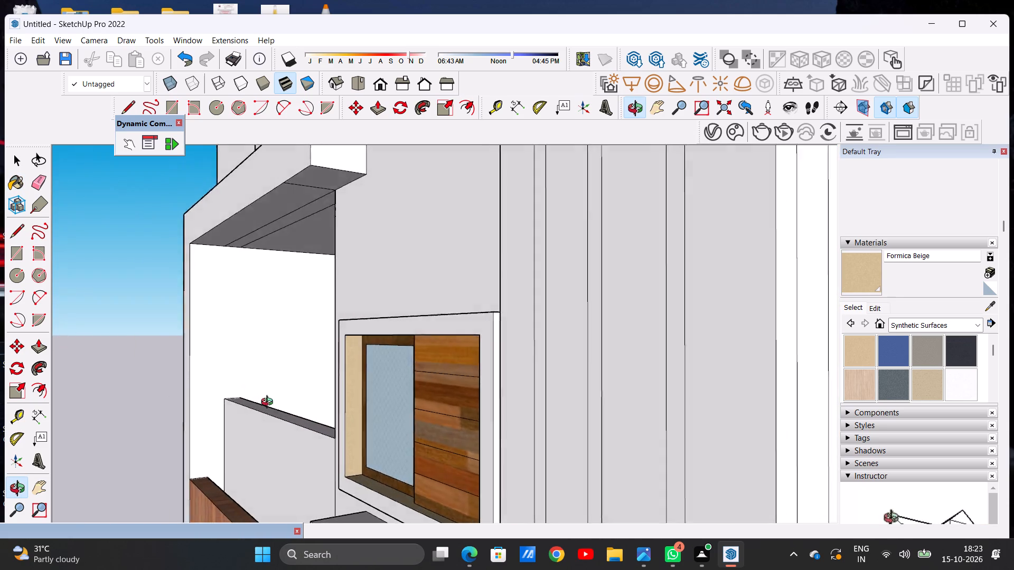
middle_click_drag(269, 403, 446, 436)
scroll(446, 436, "down", 5)
middle_click_drag(446, 436, 514, 458)
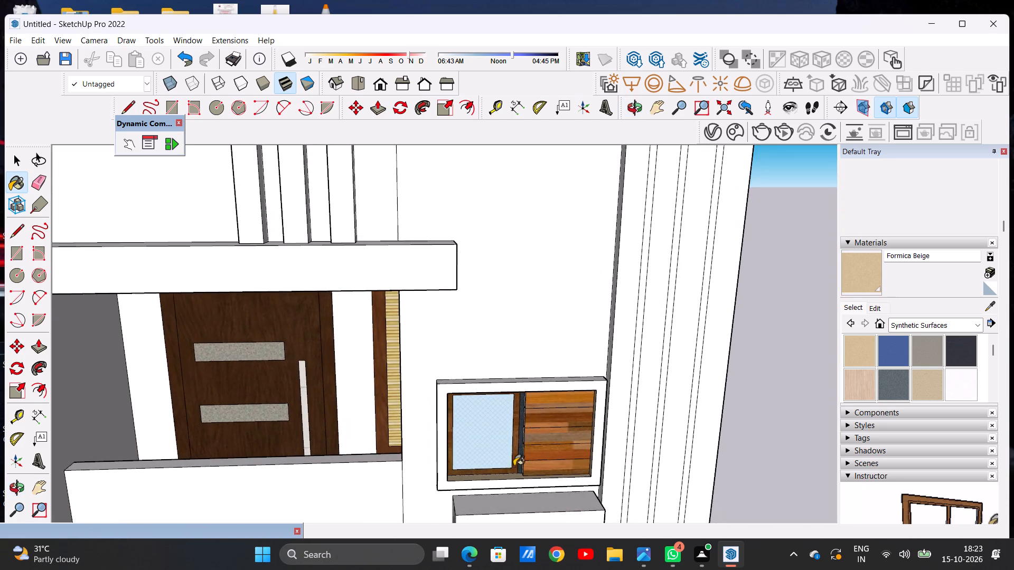
scroll(514, 480, "up", 5)
scroll(514, 480, "down", 1)
scroll(514, 480, "up", 1)
key("space")
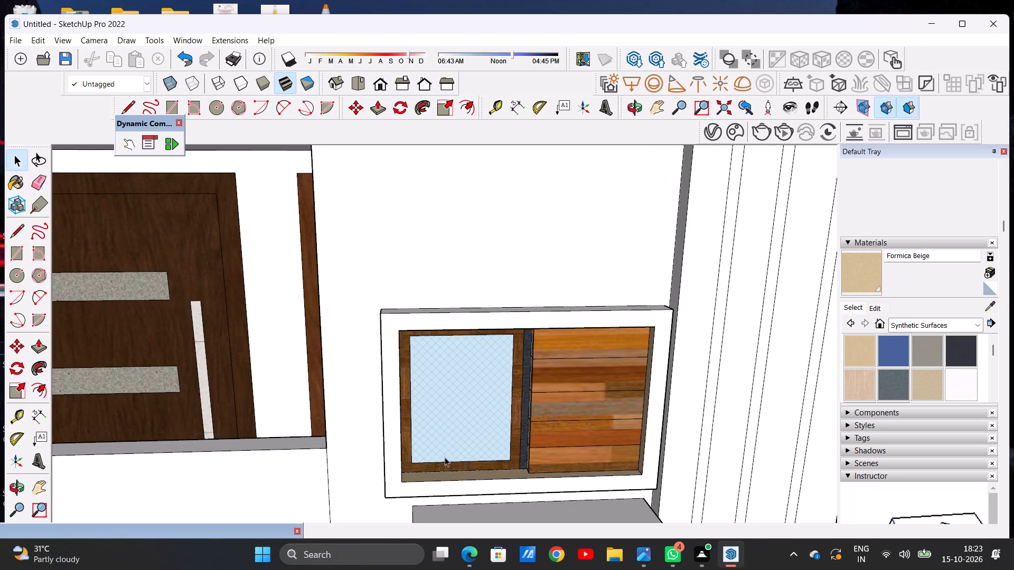
scroll(428, 419, "down", 11)
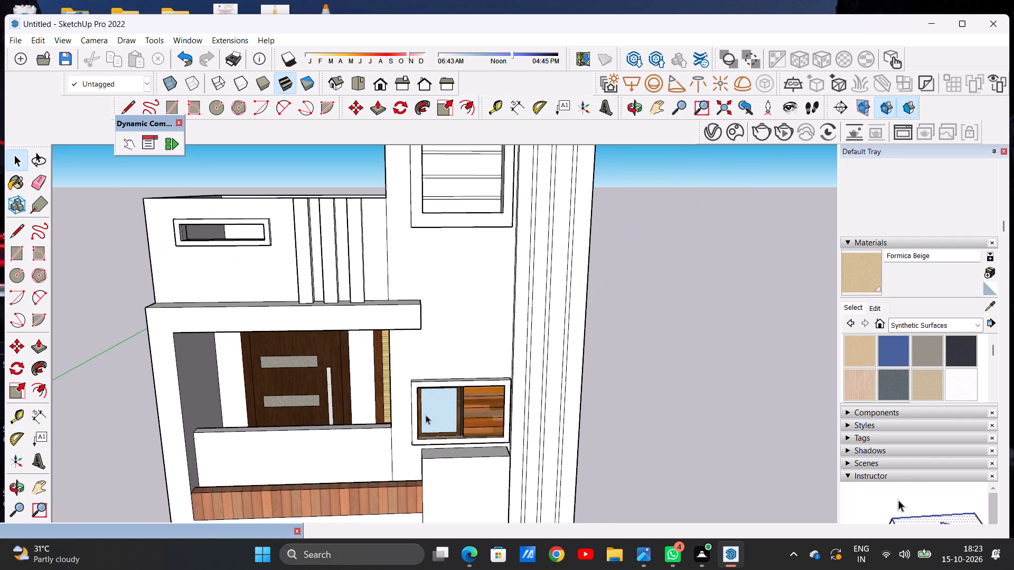
Paint the box-framed window's outer side face and front face with Quartz Light Grey from Synthetic Surfaces.
scroll(431, 407, "up", 5)
middle_click_drag(463, 411, 332, 415)
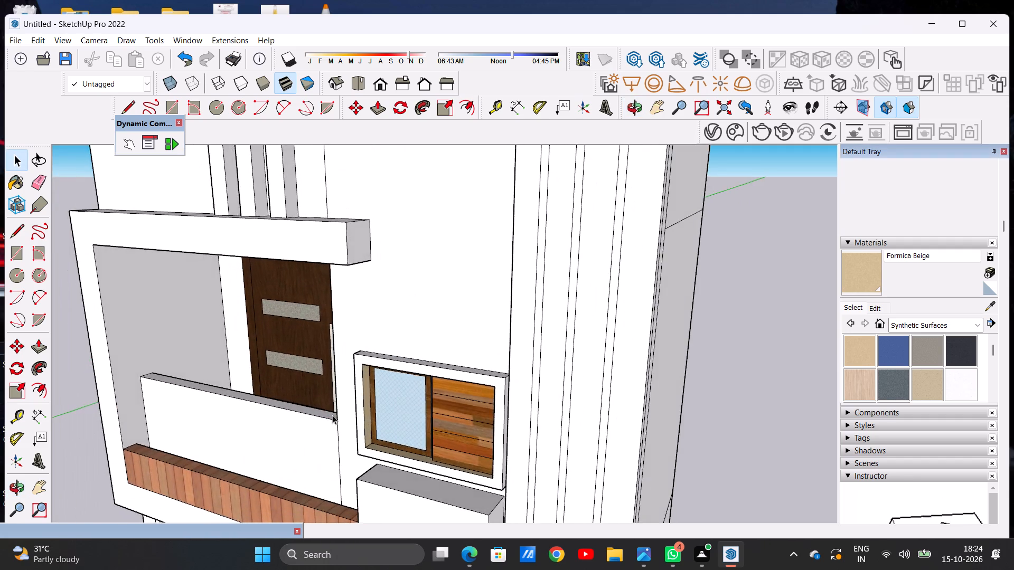
scroll(342, 416, "up", 13)
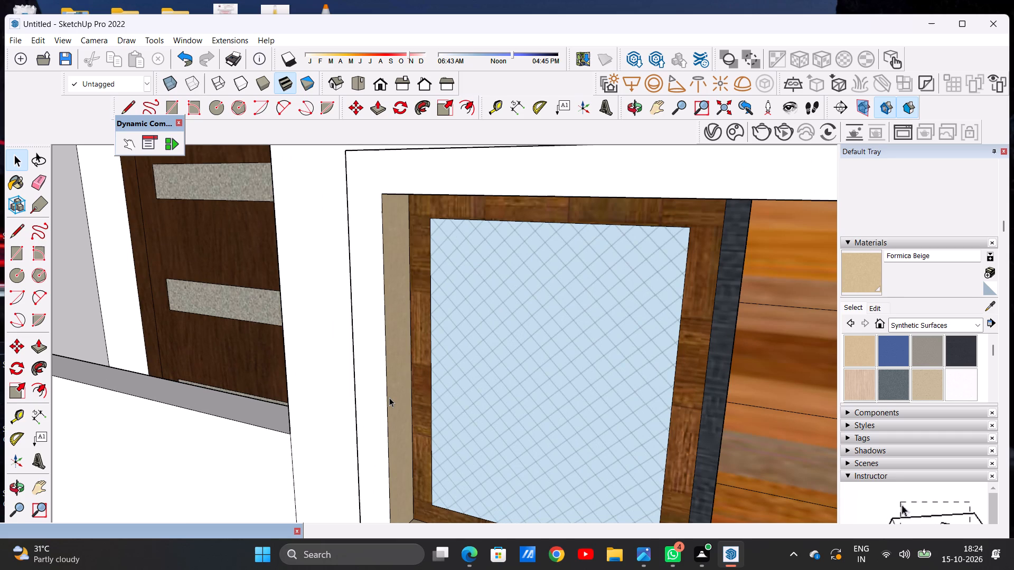
scroll(390, 391, "down", 14)
middle_click_drag(338, 379, 661, 353)
scroll(566, 337, "down", 4)
middle_click_drag(560, 340, 462, 350)
middle_click_drag(480, 344, 508, 338)
scroll(527, 345, "up", 3)
scroll(528, 345, "down", 2)
scroll(528, 345, "up", 2)
scroll(543, 347, "down", 1)
scroll(543, 347, "up", 4)
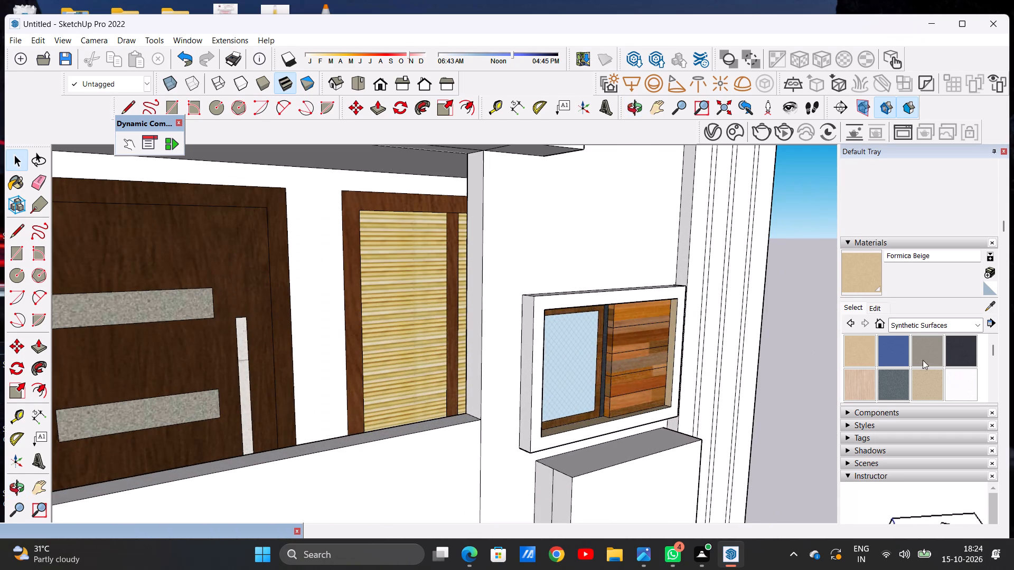
left_click(963, 381)
scroll(525, 351, "up", 15)
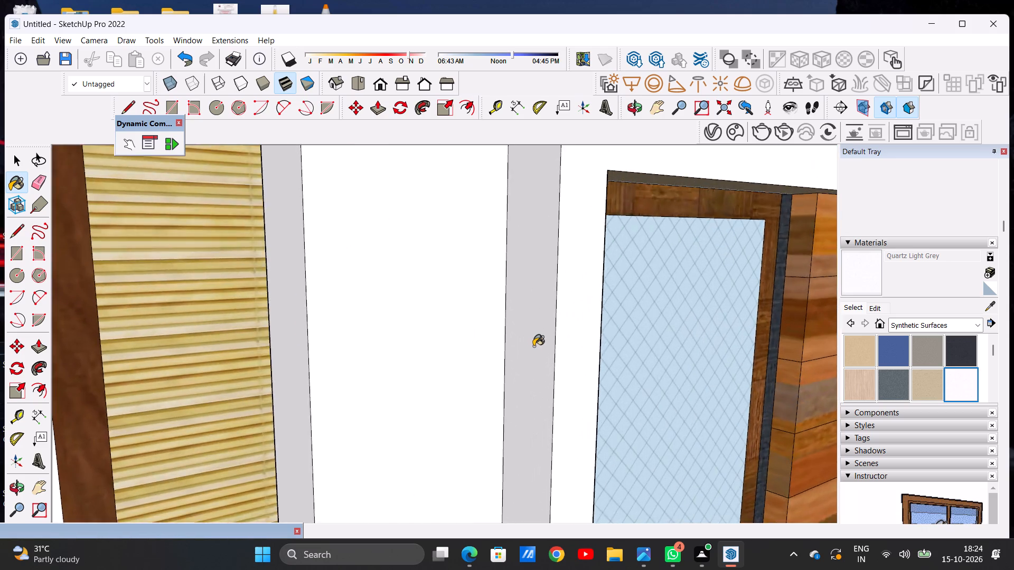
scroll(533, 346, "up", 5)
left_click(542, 343)
left_click(580, 337)
scroll(532, 372, "down", 10)
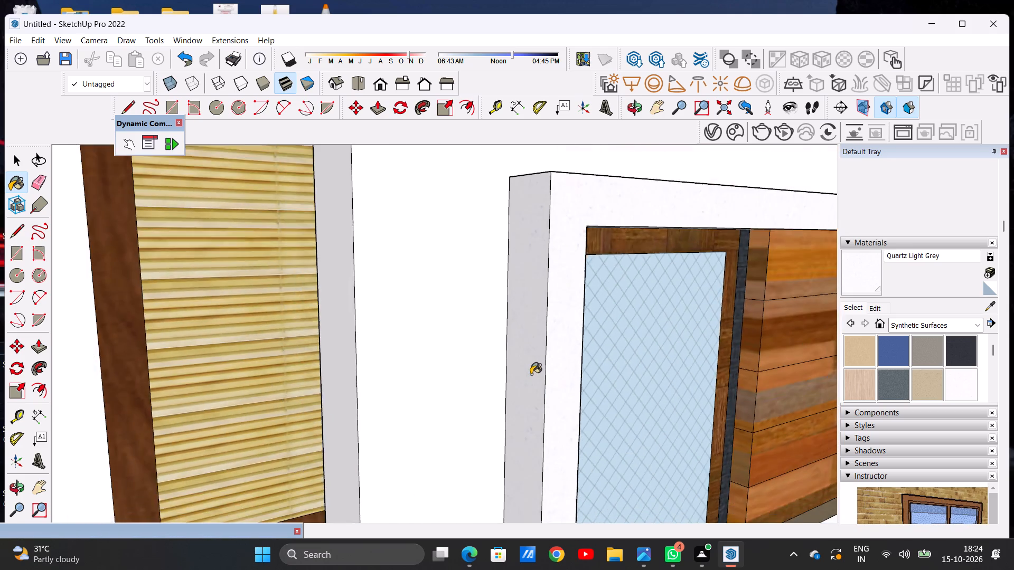
Paint the top face of the box frame with Quartz Light Grey.
scroll(531, 374, "down", 4)
scroll(552, 252, "up", 12)
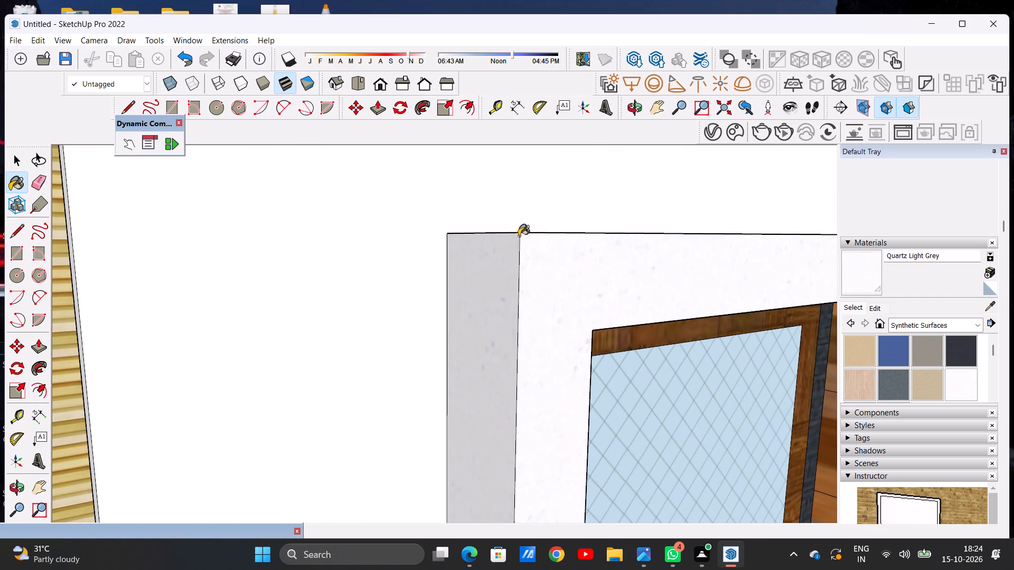
left_click(552, 281)
middle_click_drag(538, 243, 538, 345)
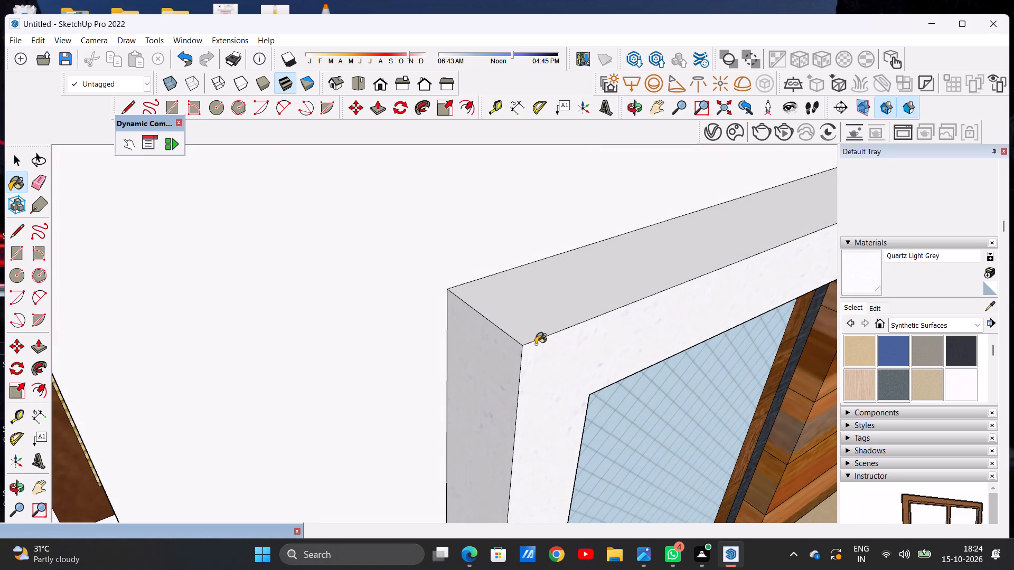
left_click(525, 326)
scroll(502, 324, "down", 20)
scroll(502, 324, "down", 2)
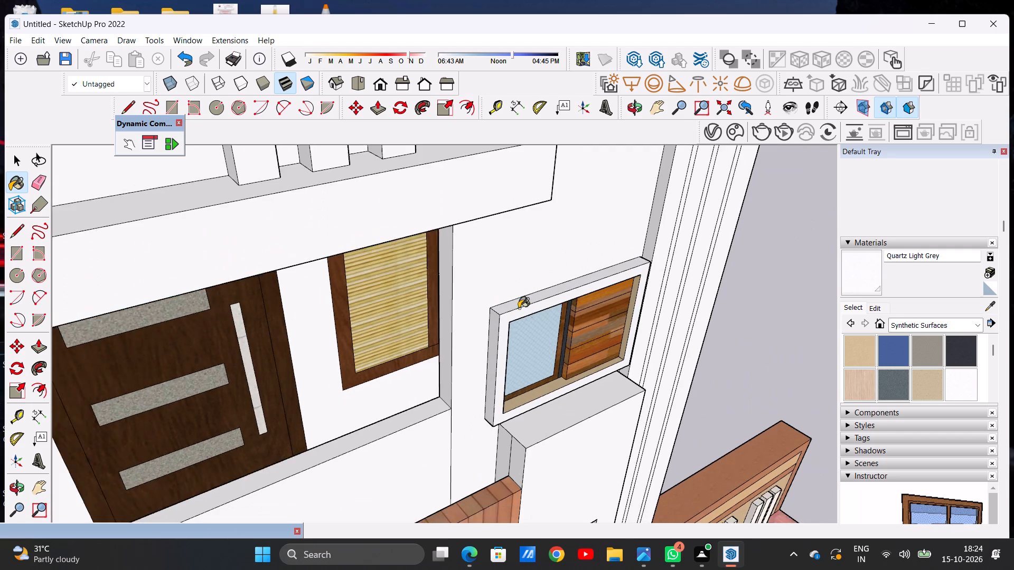
Apply Quartz Light Grey to the box frame's front border beside and below the wooden slats.
scroll(600, 323, "up", 6)
scroll(656, 322, "up", 15)
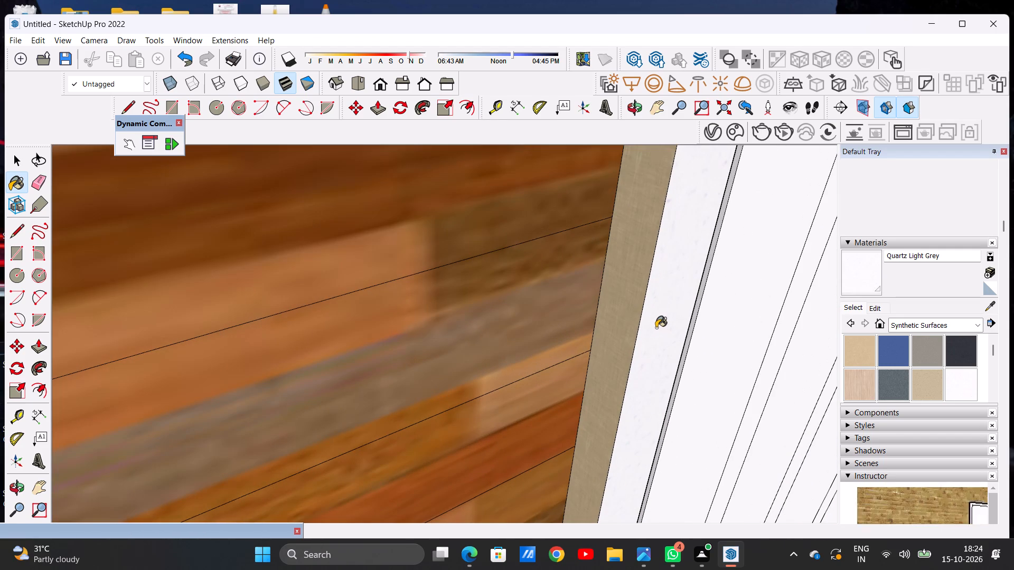
left_click(654, 327)
scroll(640, 301, "down", 9)
scroll(561, 463, "up", 11)
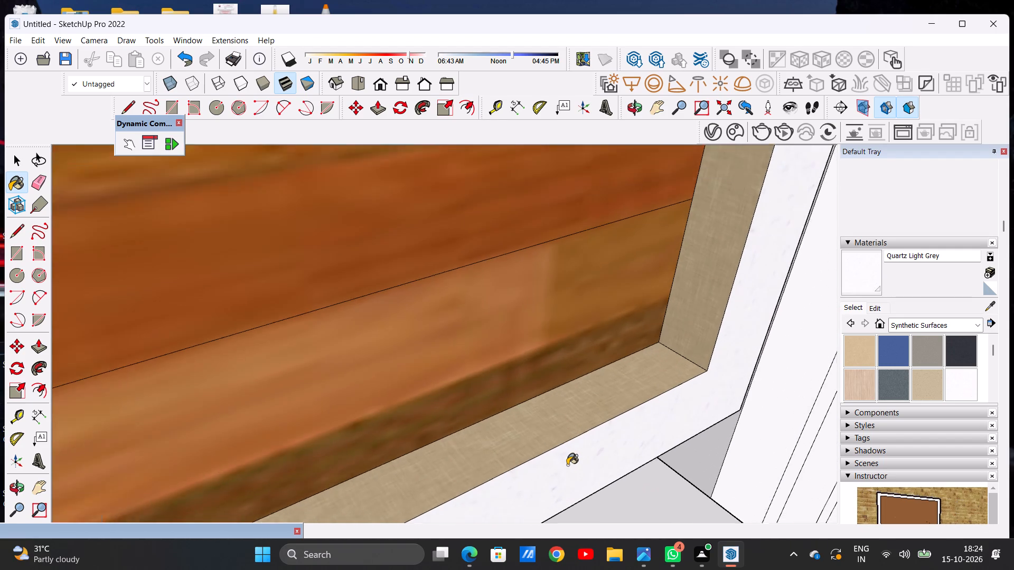
scroll(567, 465, "up", 1)
left_click(567, 465)
scroll(517, 419, "down", 20)
scroll(517, 419, "down", 5)
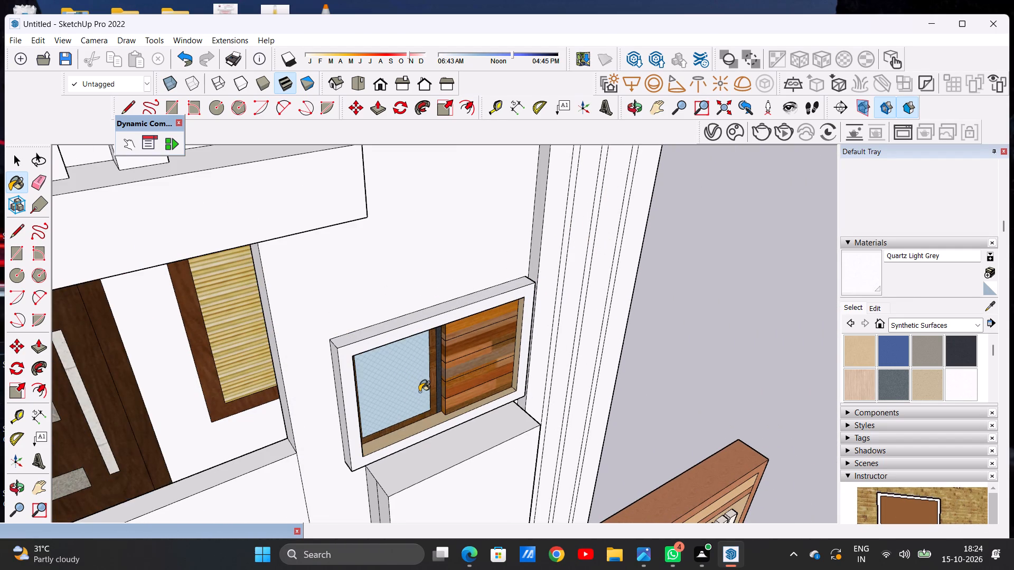
key("space")
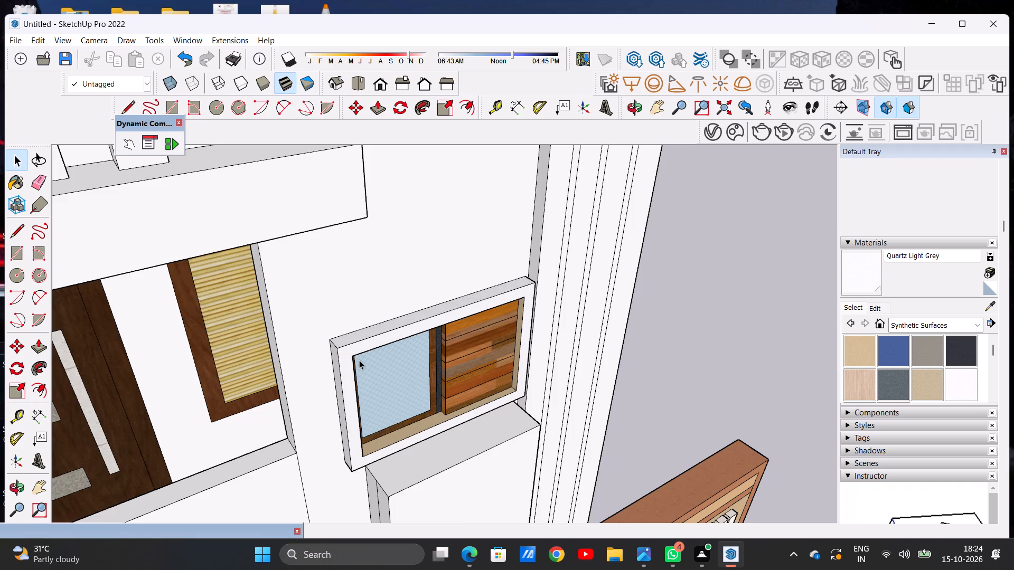
Erase the stray vertical line on the side face of the projecting block beneath the box-framed window.
scroll(348, 350, "down", 7)
middle_click_drag(427, 444, 457, 385)
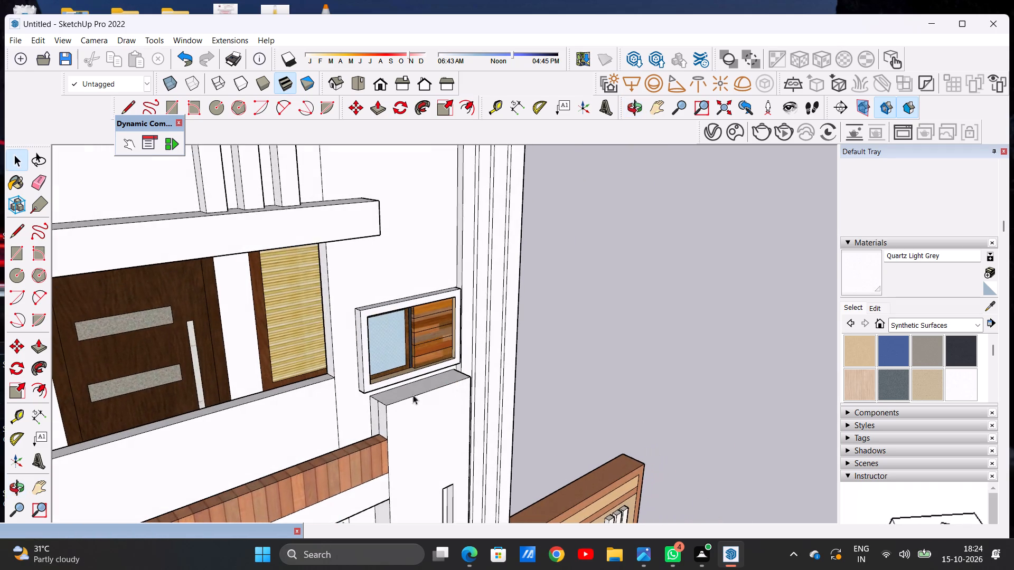
scroll(377, 426, "up", 12)
key("e")
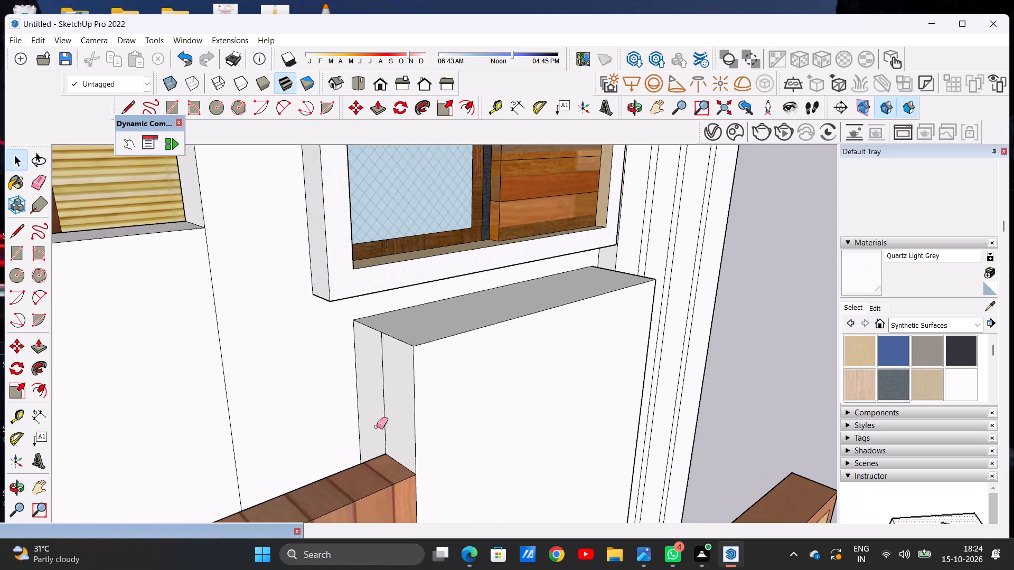
left_click_drag(382, 401, 373, 396)
left_click_drag(373, 396, 387, 401)
key("space")
scroll(411, 396, "down", 9)
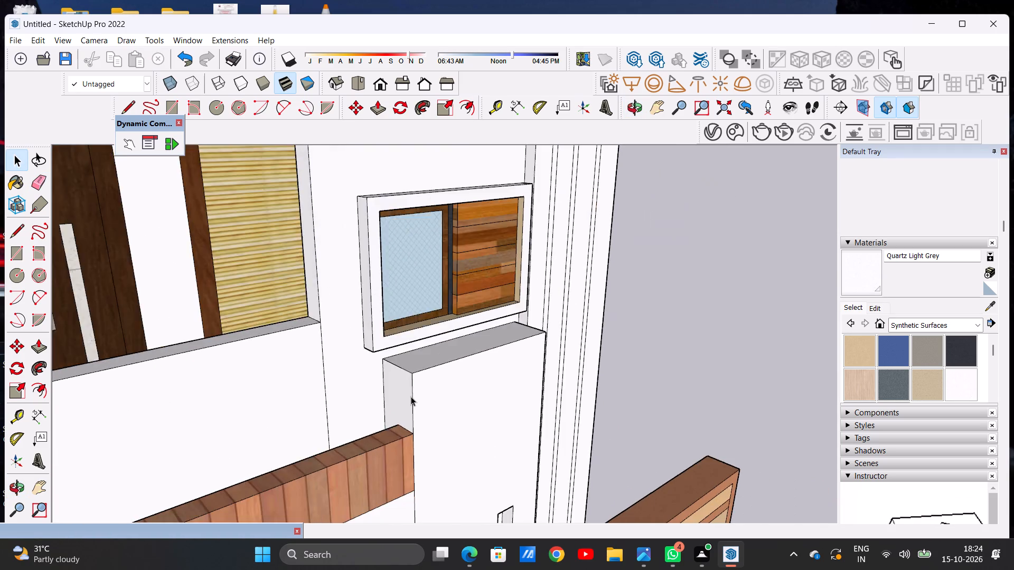
Examine the whole elevation and the tower's unpainted upper window from the front, the side and above.
scroll(411, 396, "down", 12)
middle_click_drag(471, 383, 318, 358)
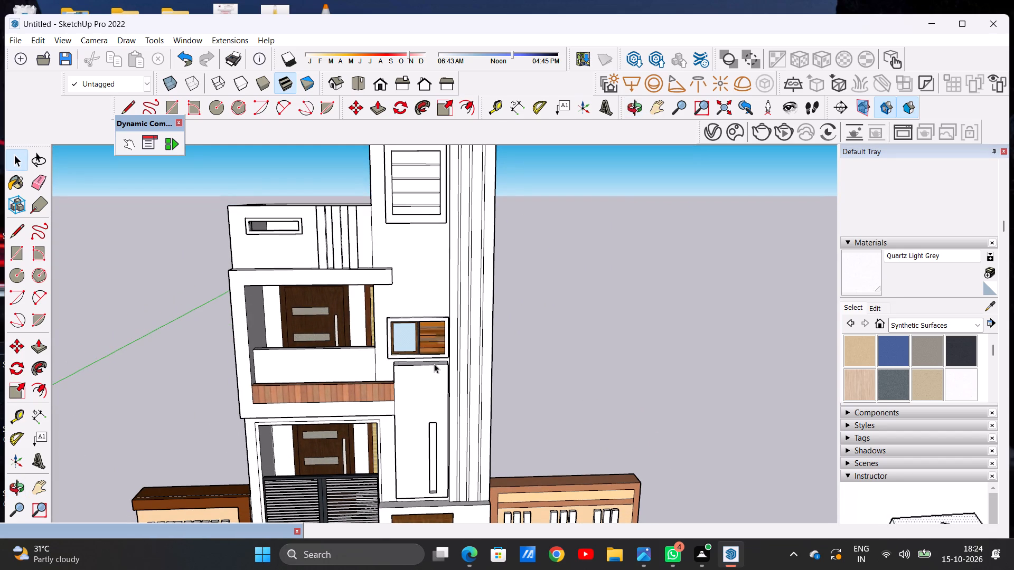
scroll(455, 364, "down", 12)
middle_click_drag(506, 338, 506, 337)
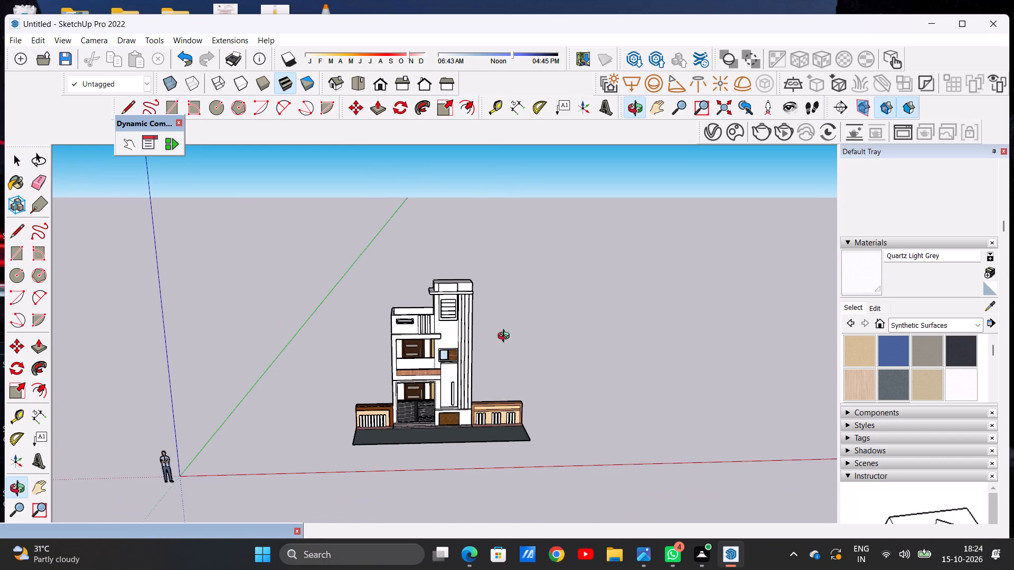
middle_click_drag(506, 337, 440, 316)
scroll(428, 285, "up", 14)
middle_click_drag(274, 338, 538, 338)
scroll(538, 338, "up", 1)
scroll(538, 338, "down", 8)
scroll(500, 322, "up", 12)
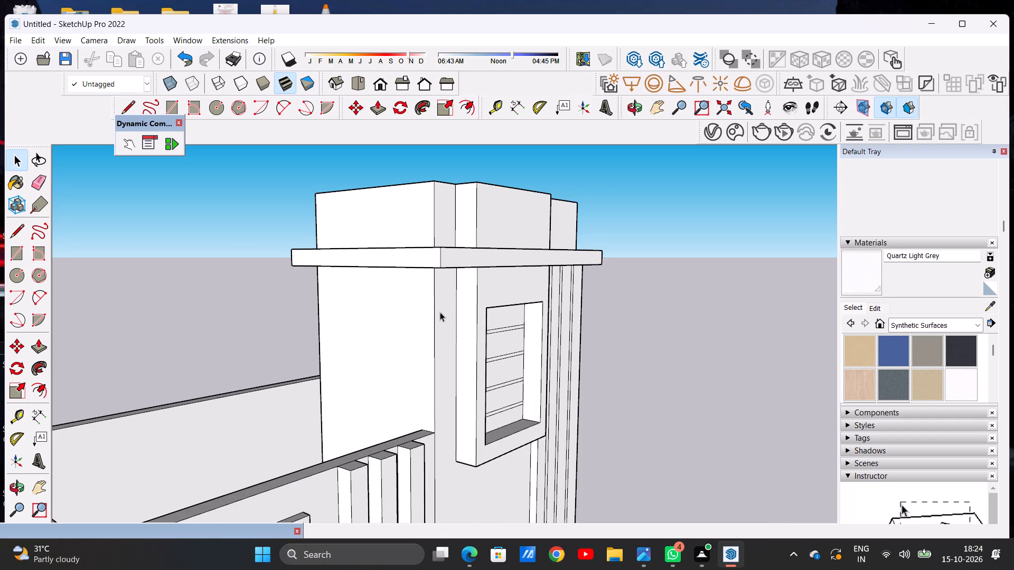
scroll(504, 278, "down", 5)
middle_click_drag(540, 277, 476, 324)
scroll(476, 324, "up", 13)
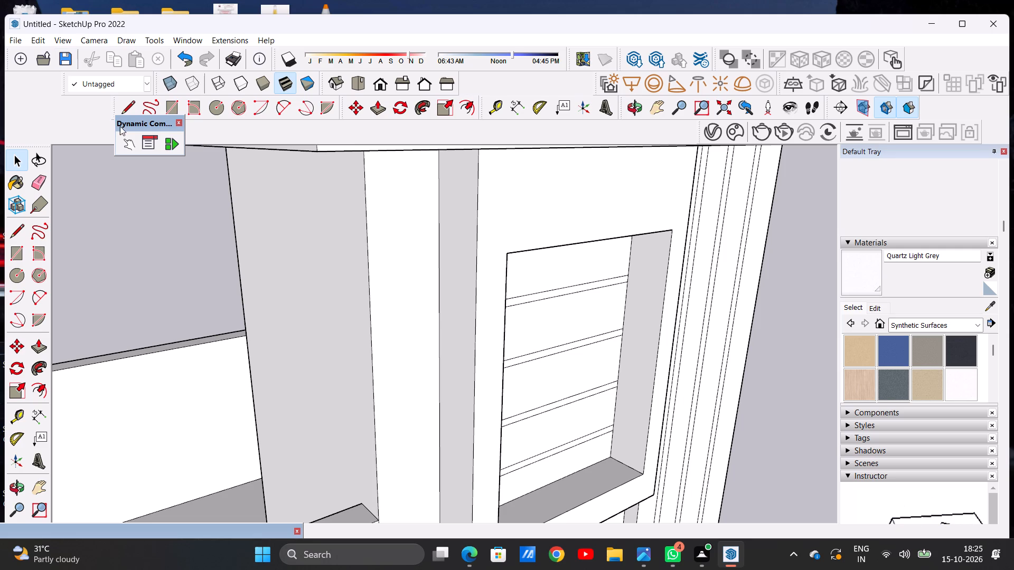
scroll(409, 299, "down", 5)
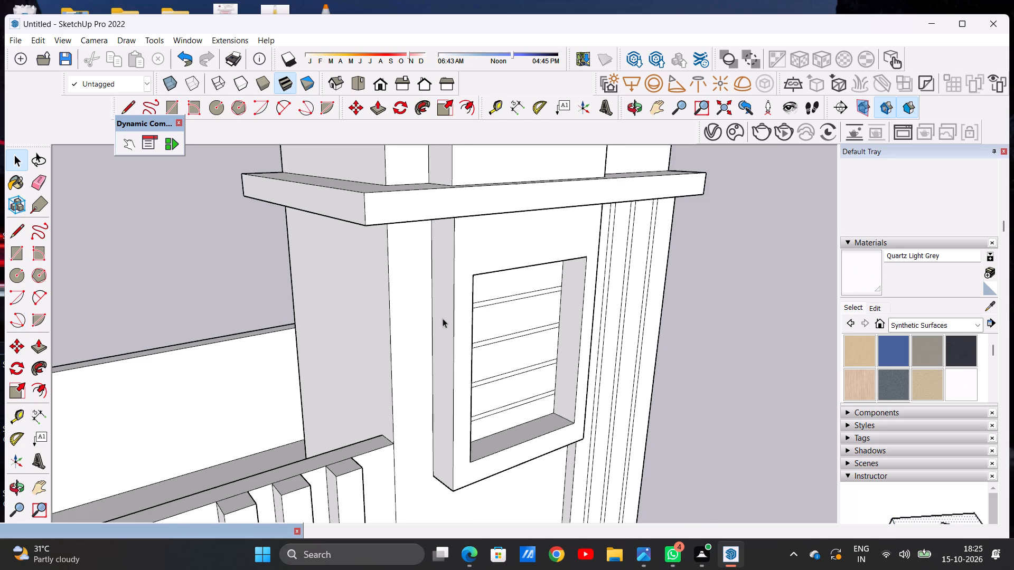
scroll(452, 310, "down", 5)
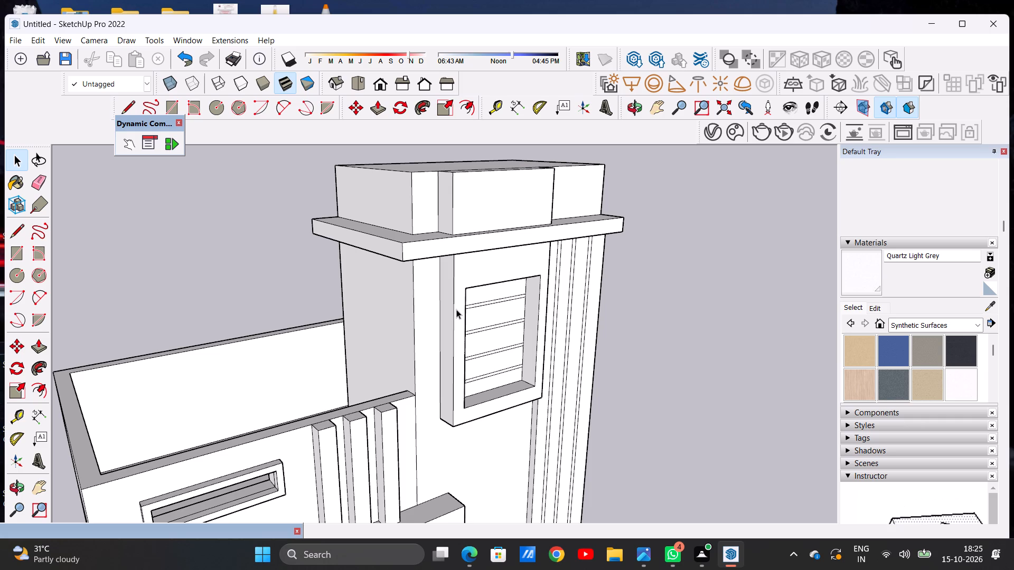
scroll(473, 302, "down", 9)
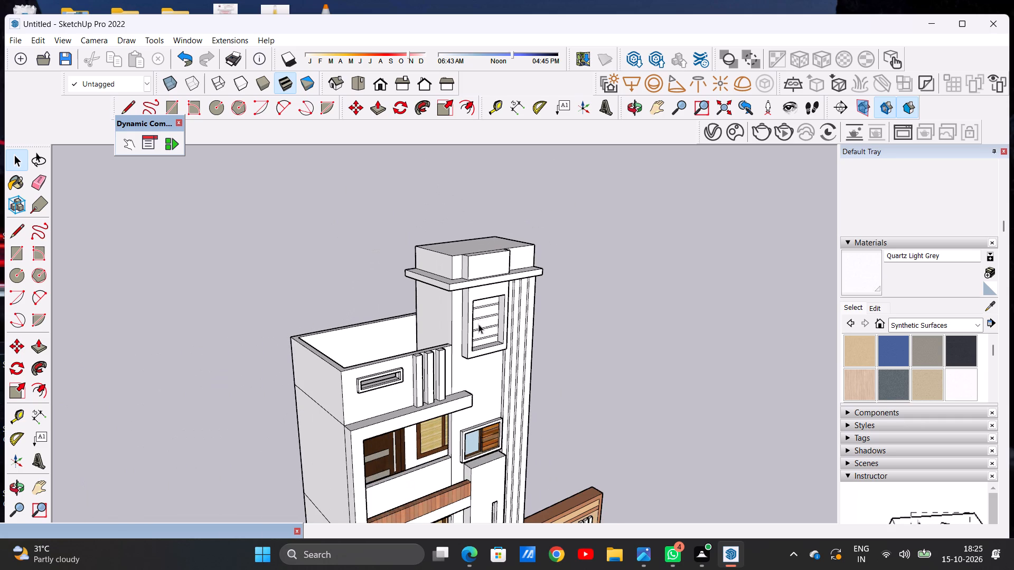
scroll(482, 328, "down", 4)
middle_click_drag(511, 341, 386, 332)
scroll(514, 332, "up", 5)
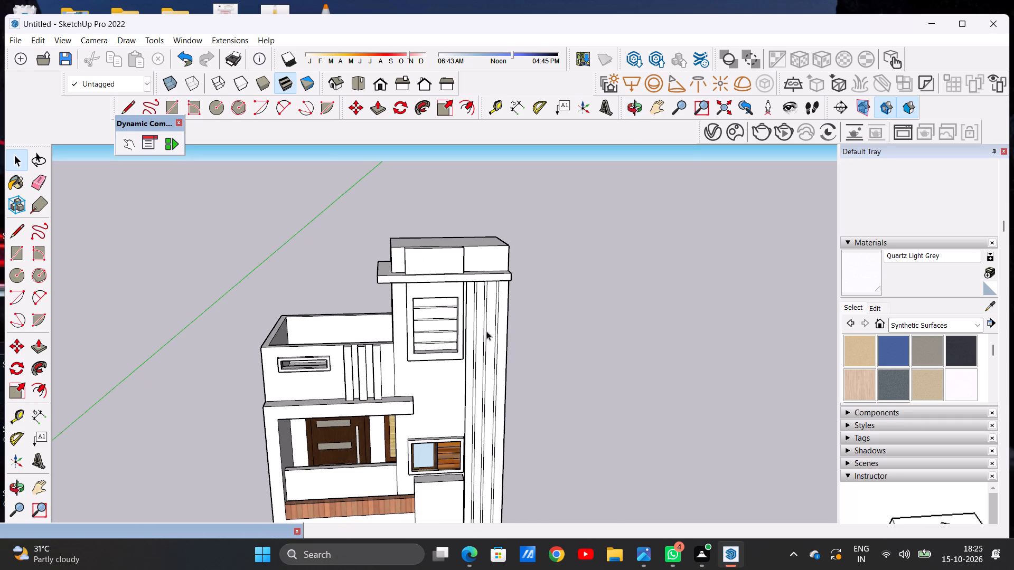
middle_click_drag(472, 330, 446, 316)
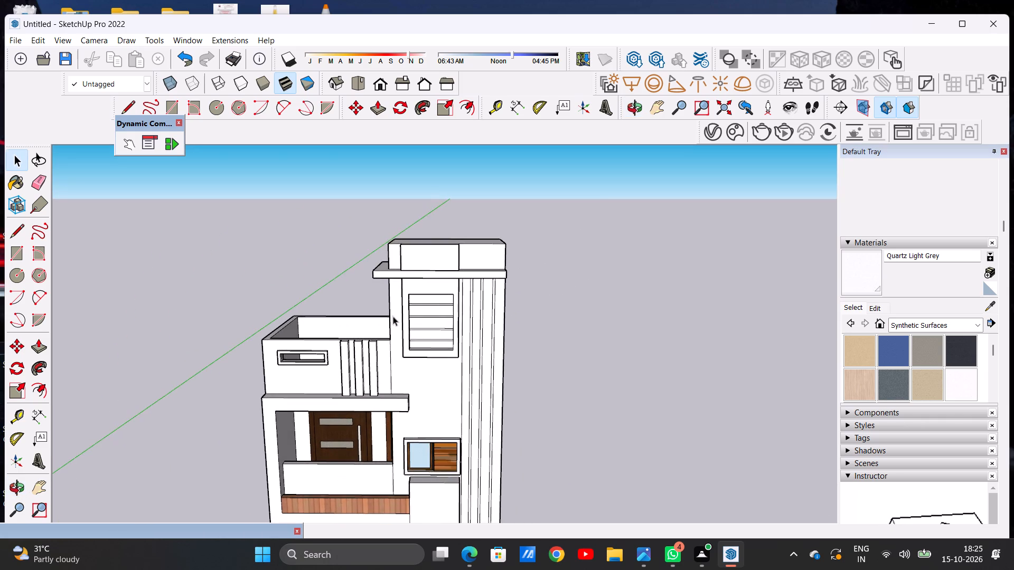
Paint the five panes of the tower's upper window with Translucent Glass Sky Reflection from Glass and Mirrors.
scroll(393, 317, "up", 7)
scroll(449, 322, "up", 2)
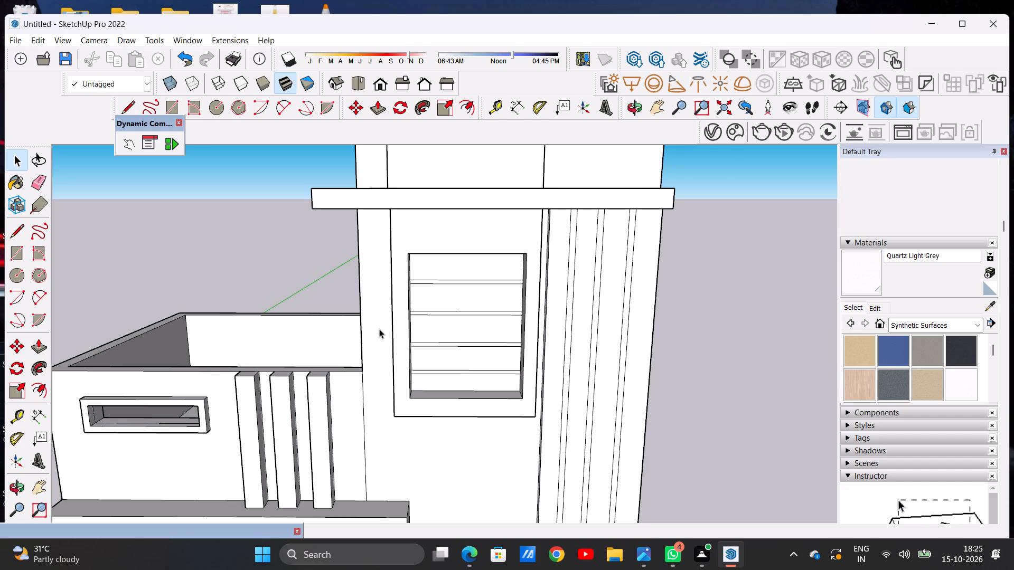
scroll(453, 329, "up", 2)
left_click(917, 324)
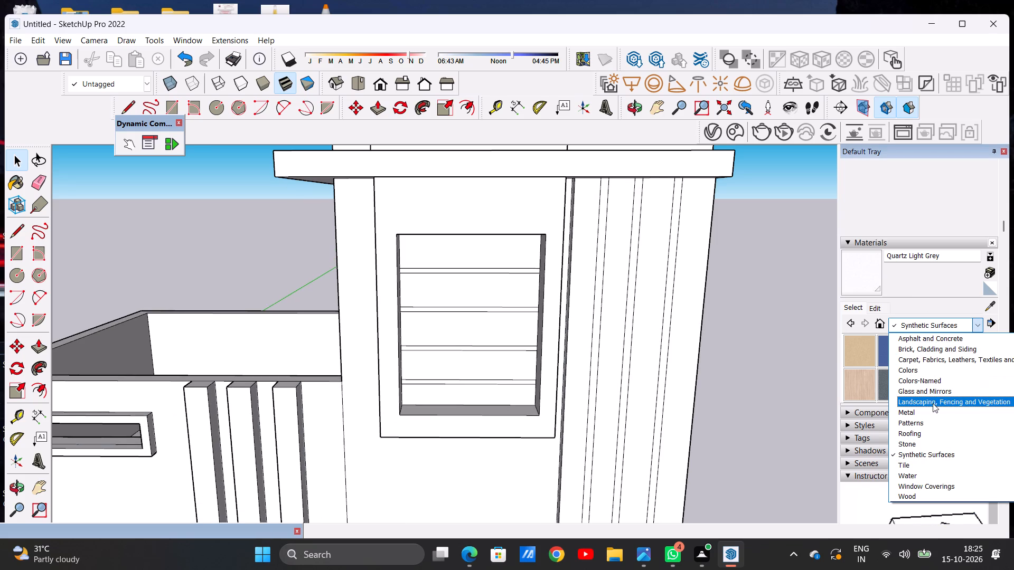
left_click(933, 389)
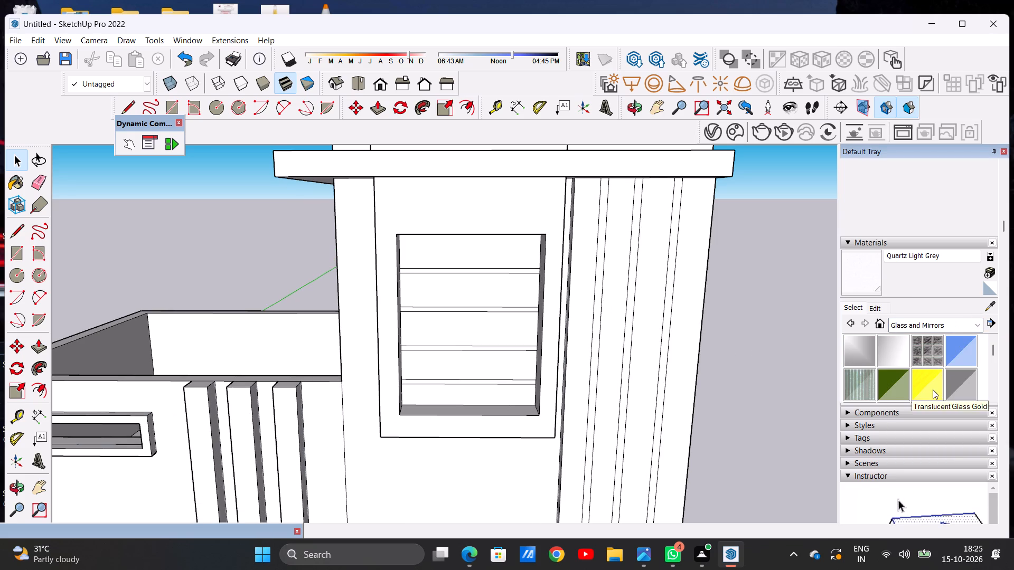
scroll(942, 363, "down", 1)
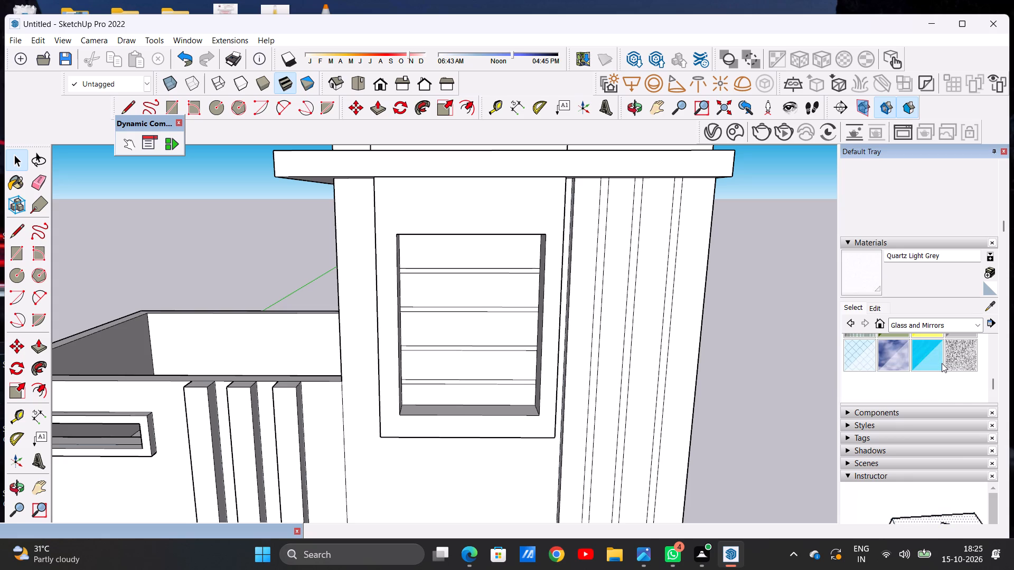
left_click(899, 362)
scroll(657, 429, "down", 4)
scroll(575, 349, "up", 4)
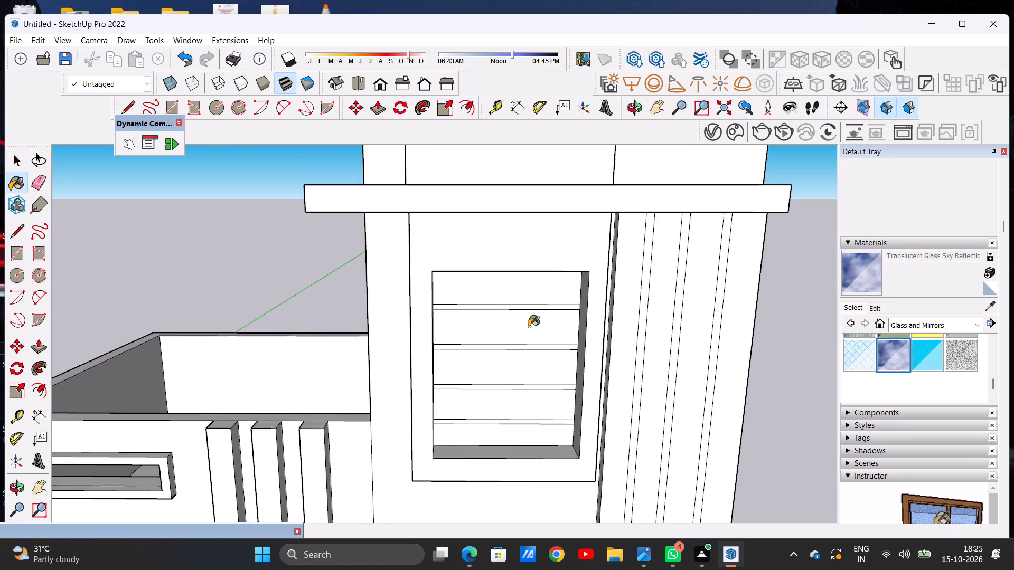
scroll(529, 327, "up", 5)
left_click(544, 281)
left_click(534, 330)
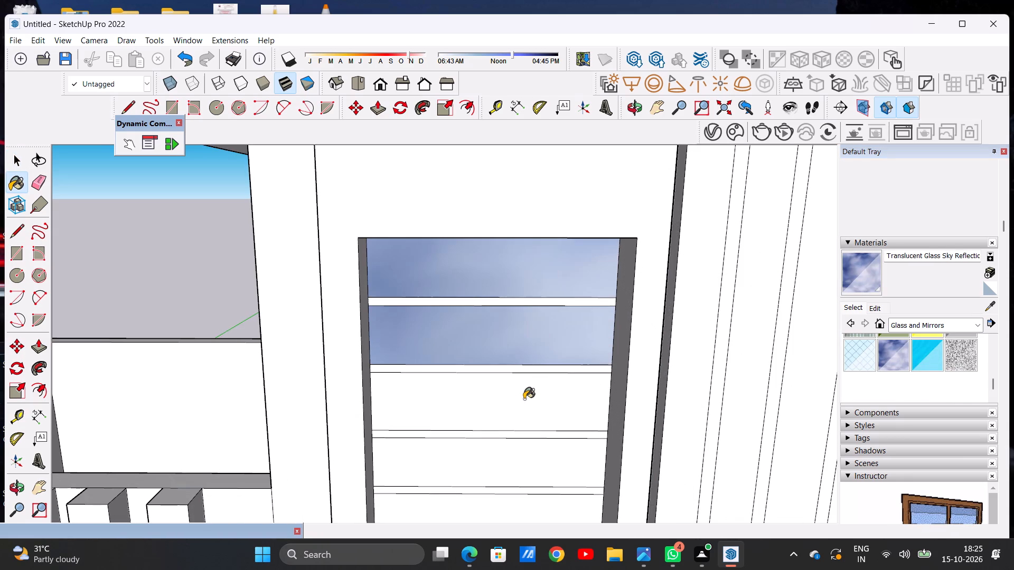
left_click(524, 399)
left_click(519, 457)
scroll(542, 306, "down", 5)
scroll(544, 424, "up", 4)
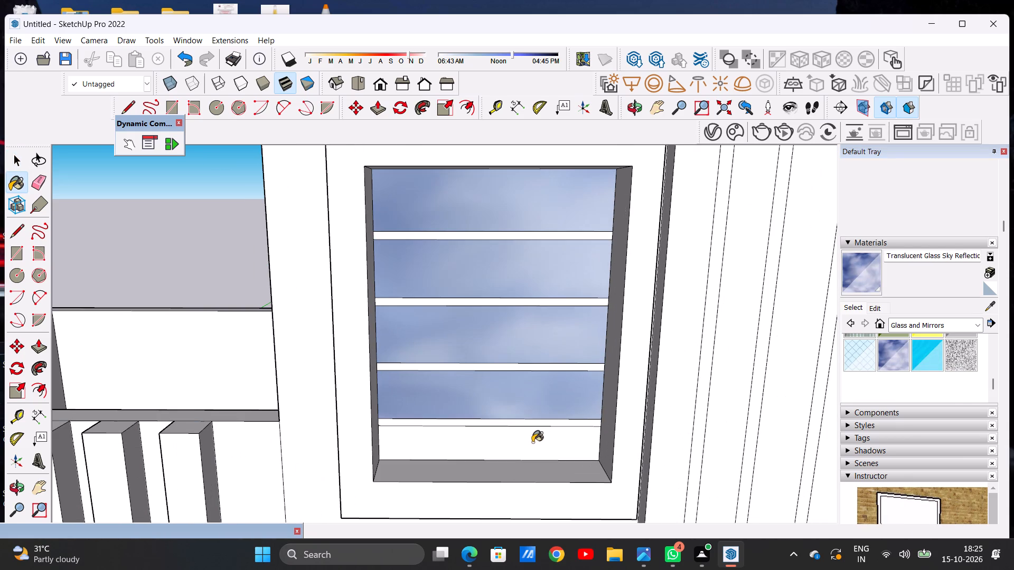
left_click(532, 442)
scroll(527, 440, "down", 10)
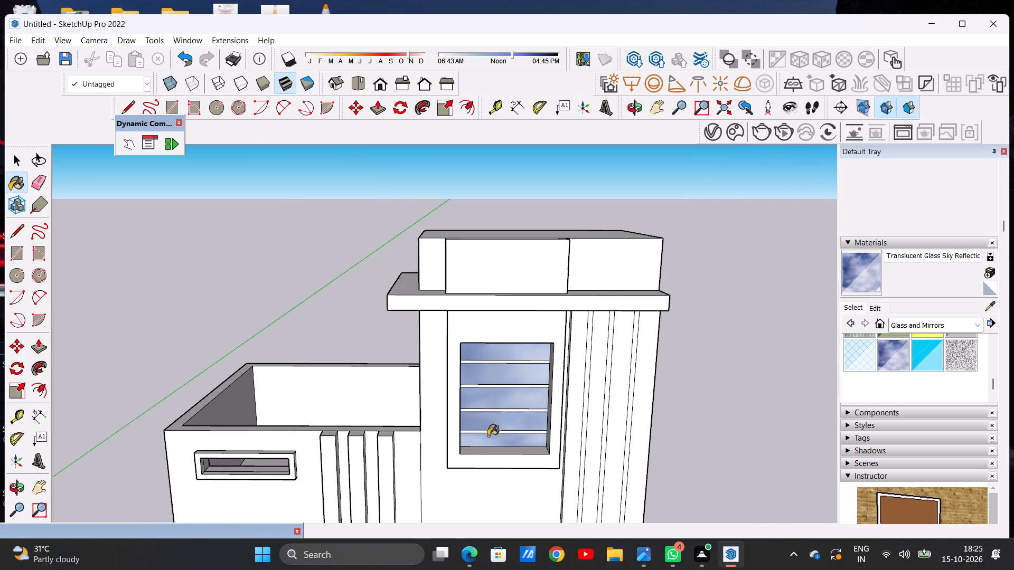
Paint the four horizontal bars of the tower's upper window with Formica Laminate Dark from Synthetic Surfaces.
scroll(519, 369, "up", 10)
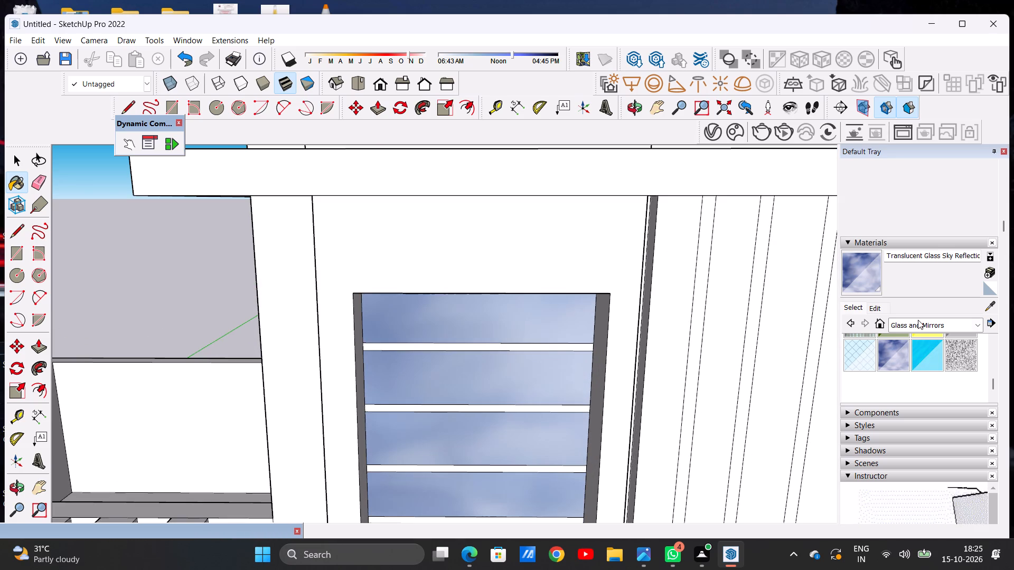
left_click(918, 326)
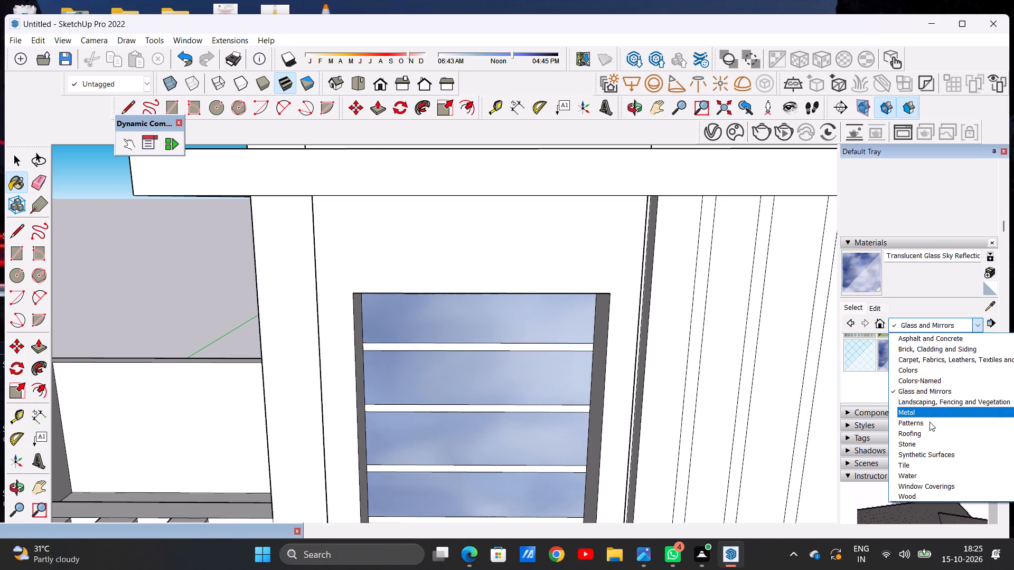
left_click(932, 454)
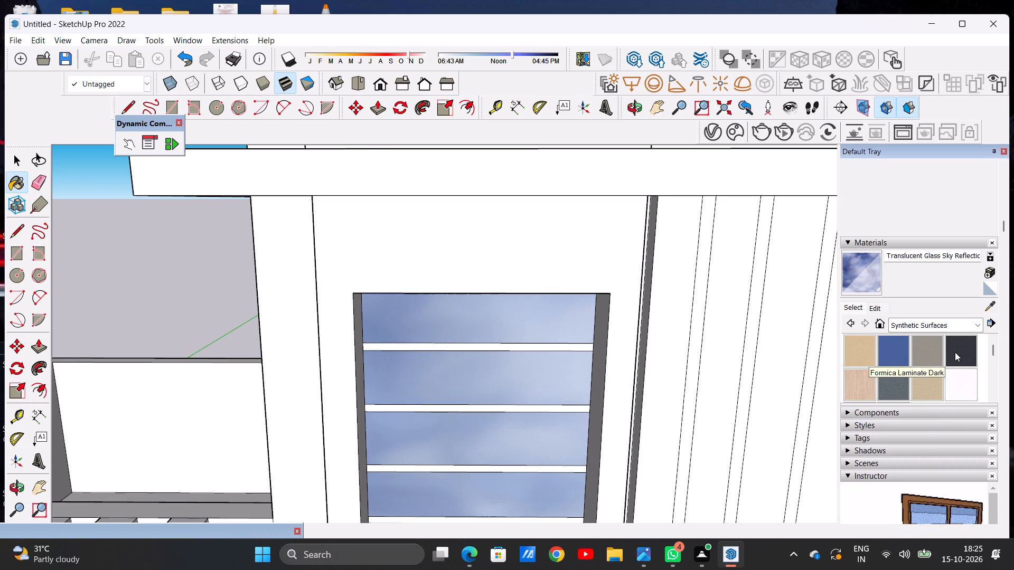
left_click(955, 352)
scroll(609, 370, "up", 8)
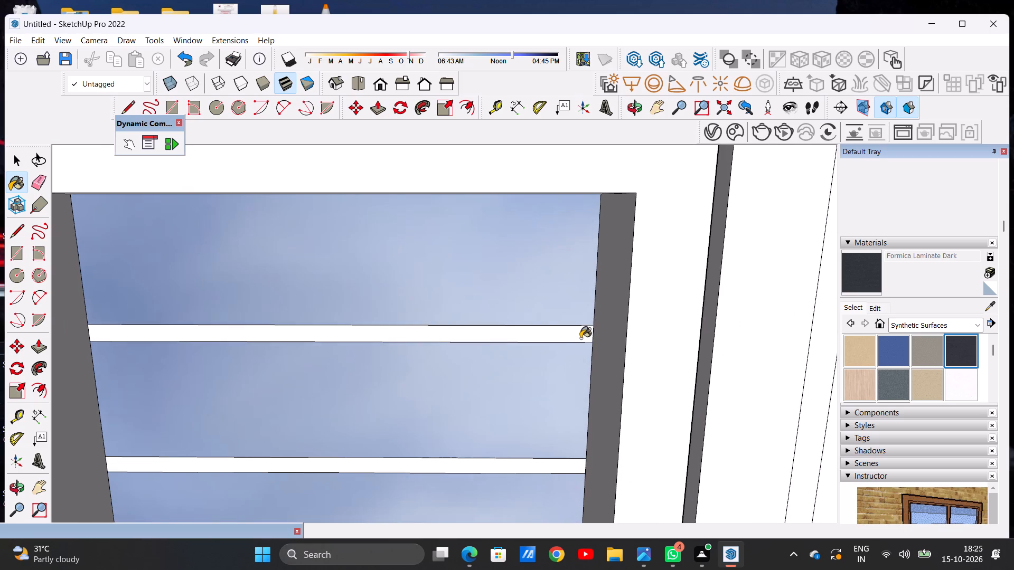
left_click(580, 338)
scroll(580, 338, "down", 7)
scroll(567, 419, "up", 9)
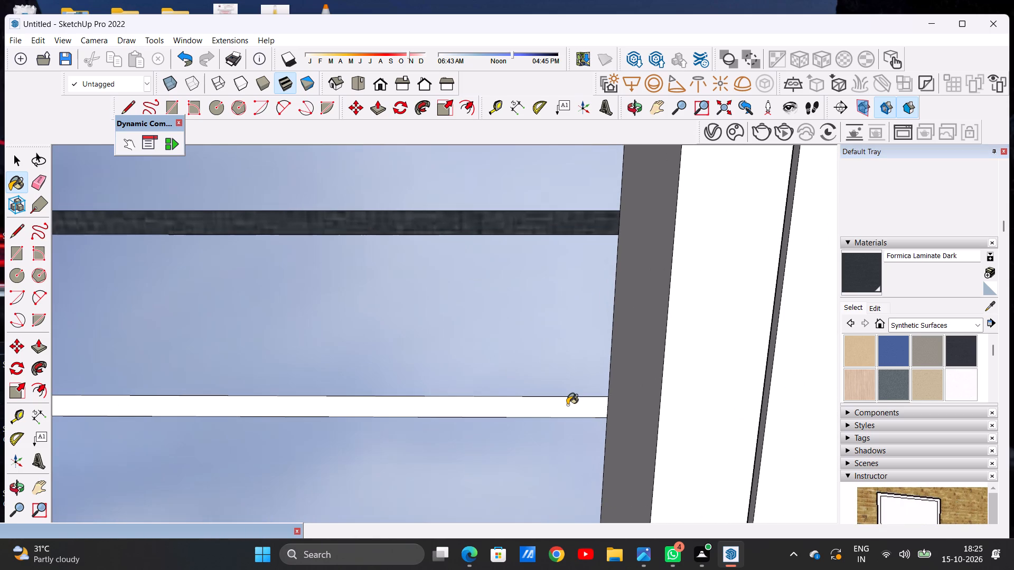
left_click(567, 405)
scroll(571, 362, "down", 6)
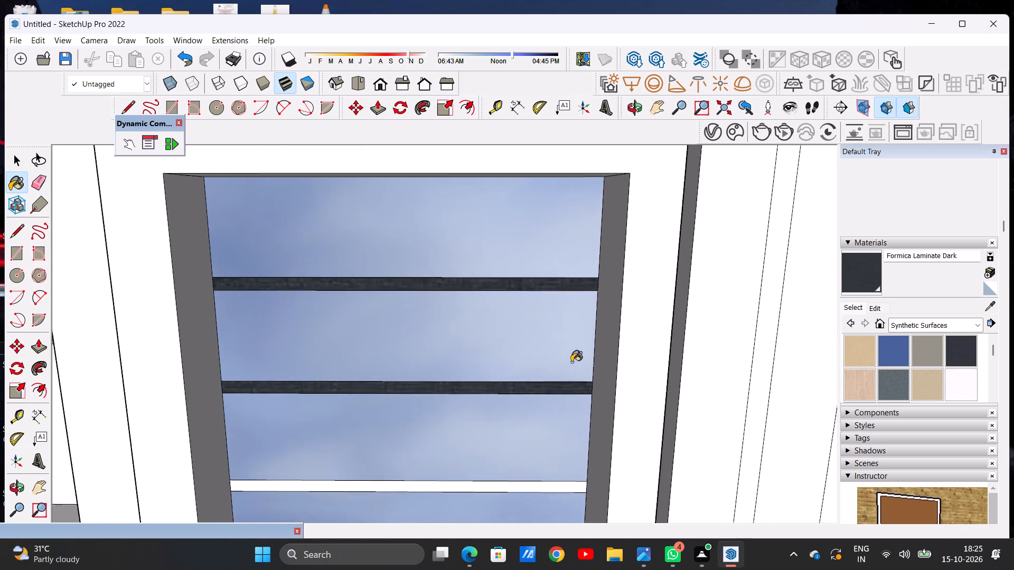
scroll(572, 362, "down", 5)
scroll(568, 457, "up", 11)
left_click(576, 424)
scroll(566, 361, "down", 8)
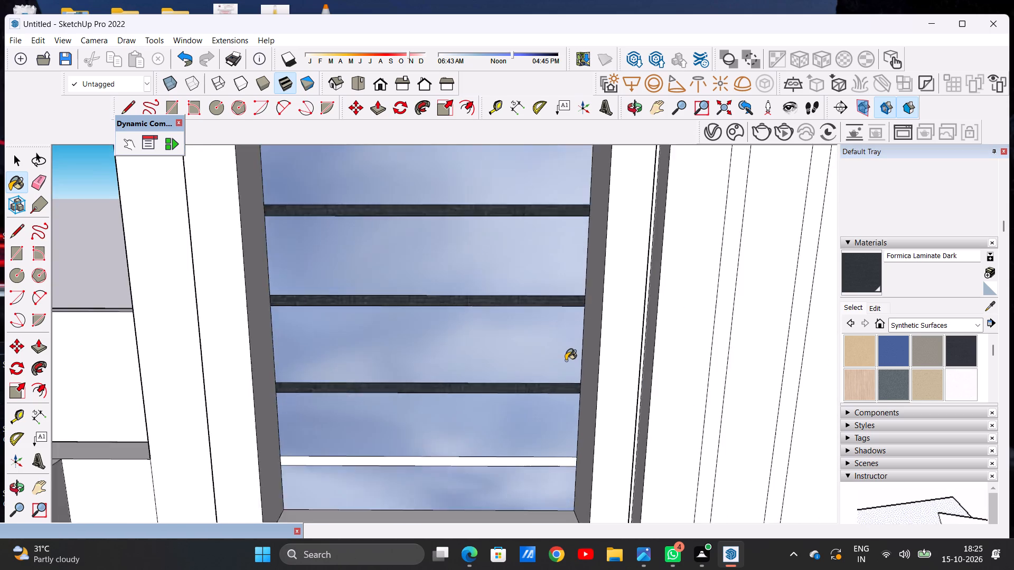
scroll(566, 360, "down", 6)
scroll(567, 436, "up", 12)
left_click(570, 404)
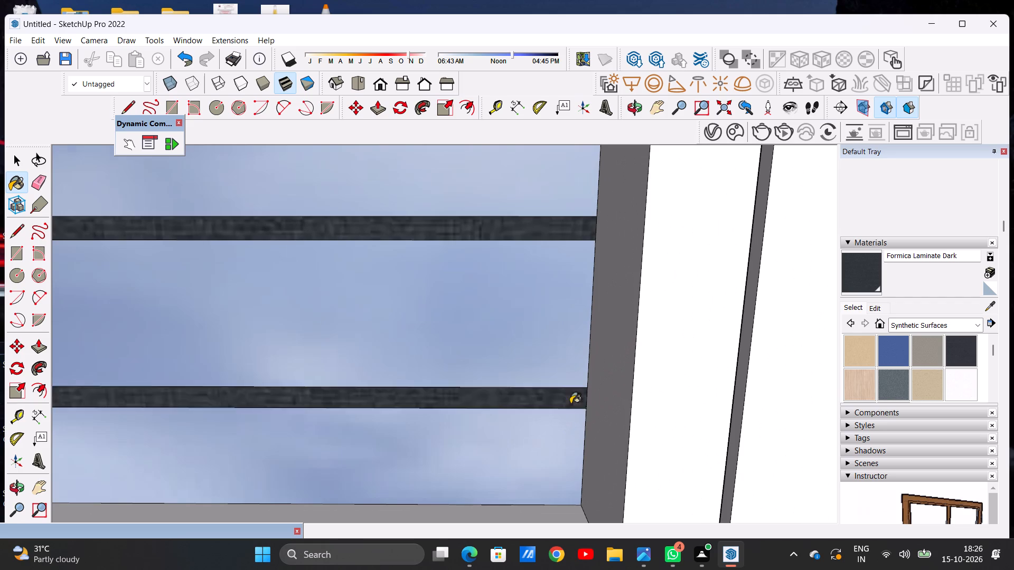
scroll(573, 411, "down", 16)
key("space")
scroll(518, 406, "down", 5)
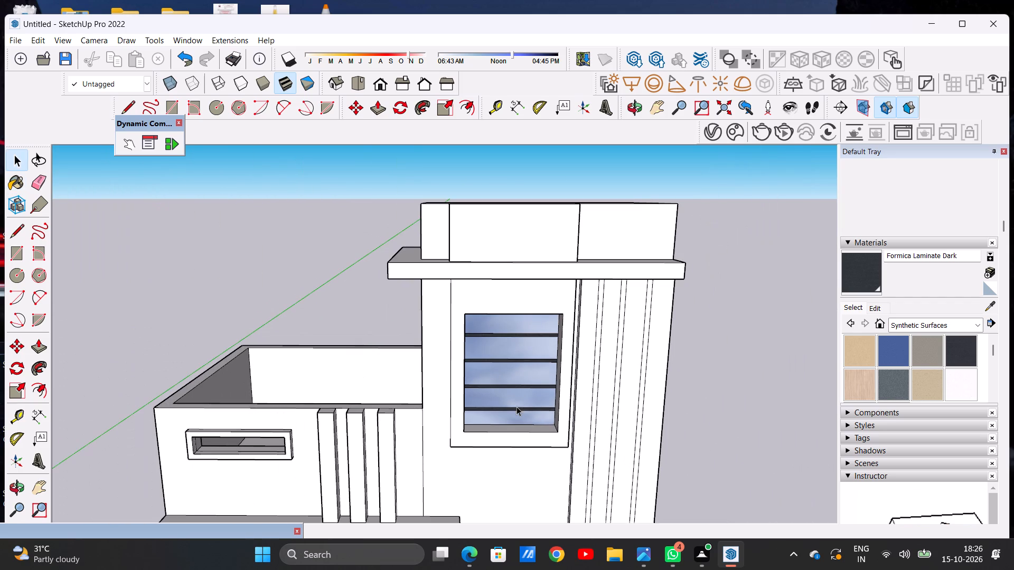
Paint the front faces of the three vertical fins on the balcony wall with Formica Laminate Dark.
middle_click_drag(491, 399, 481, 397)
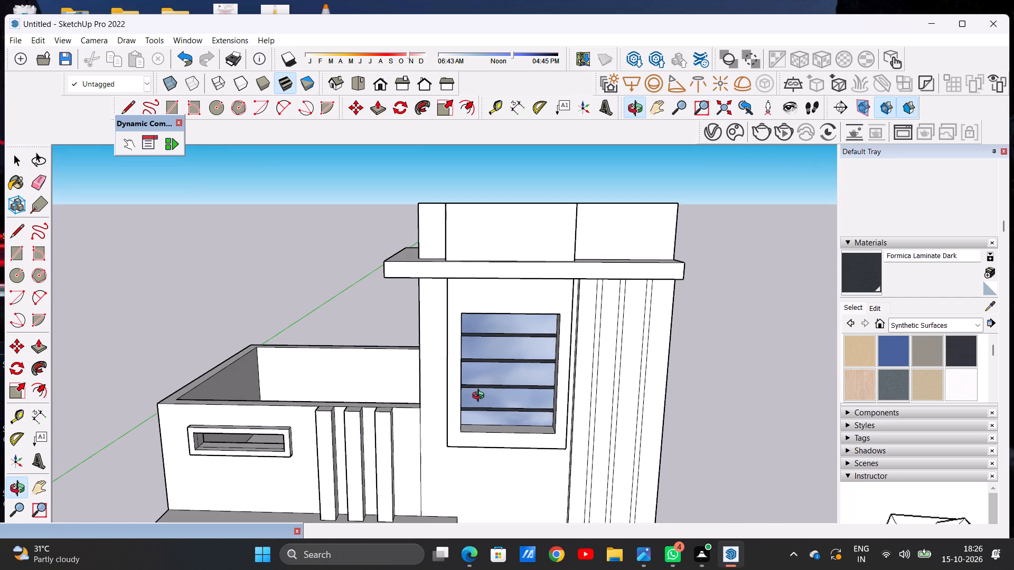
middle_click_drag(481, 397, 483, 394)
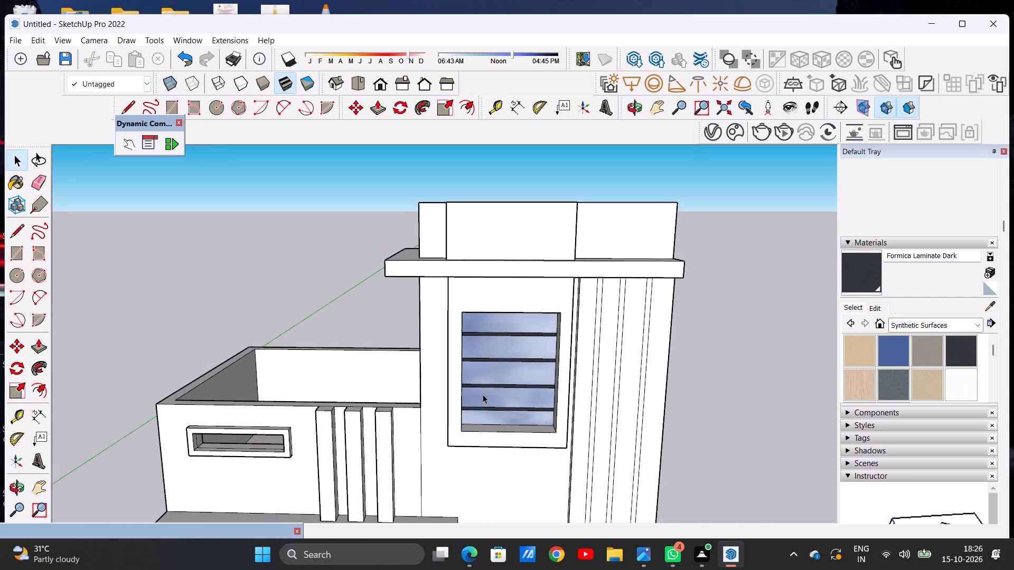
scroll(499, 392, "down", 11)
scroll(412, 457, "up", 7)
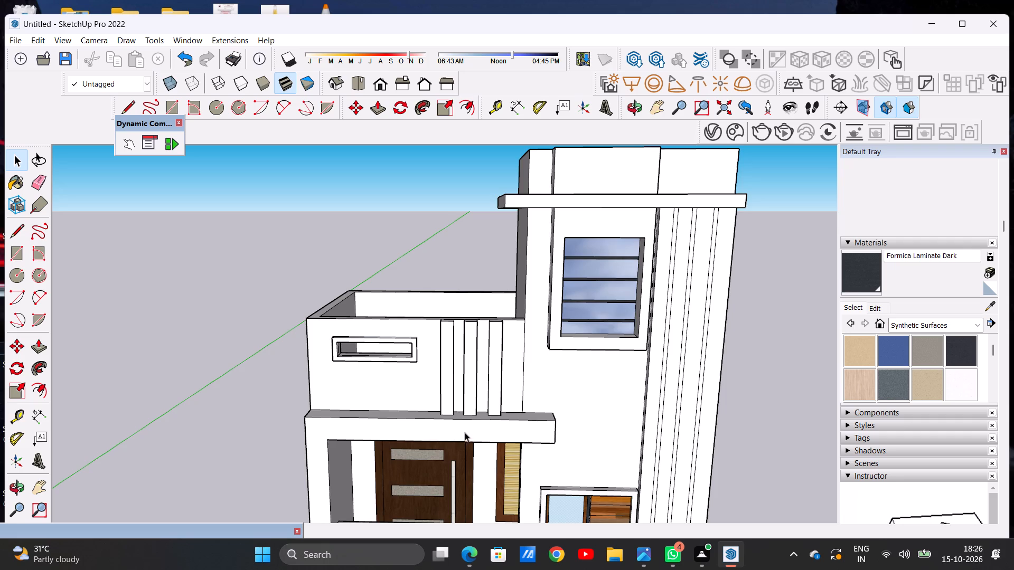
scroll(496, 408, "down", 3)
scroll(481, 411, "up", 11)
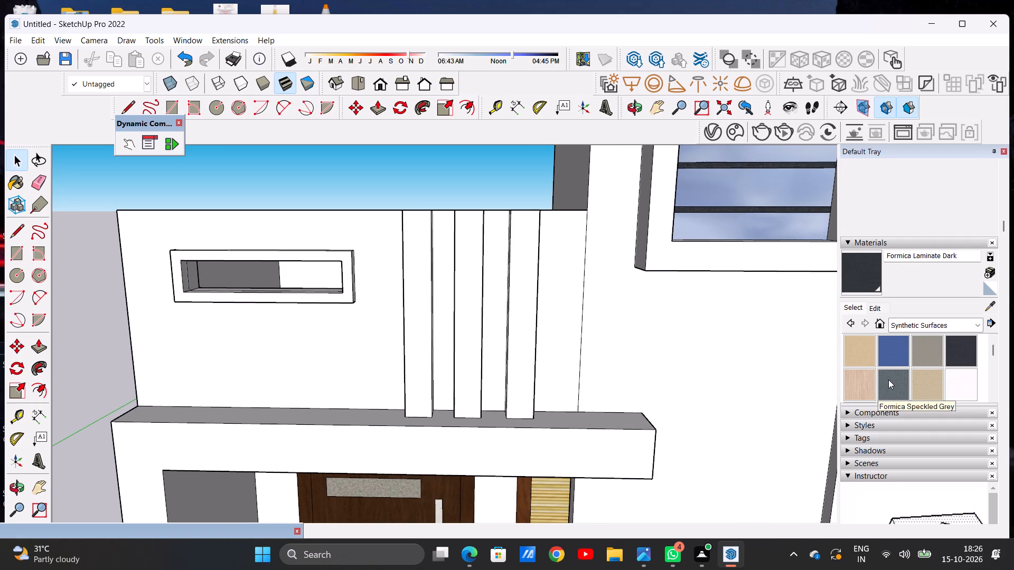
left_click(965, 354)
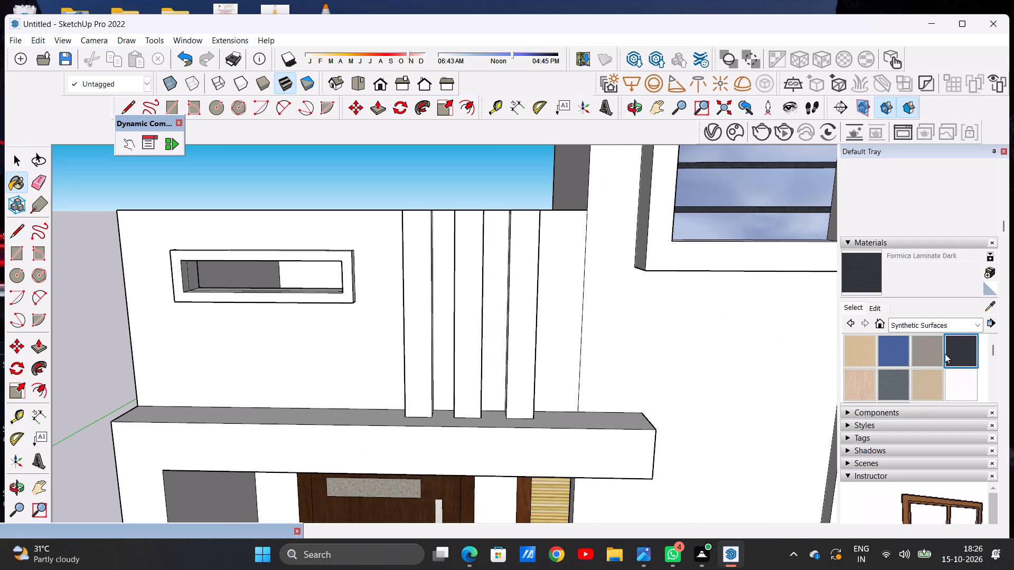
scroll(421, 347, "up", 4)
left_click(418, 344)
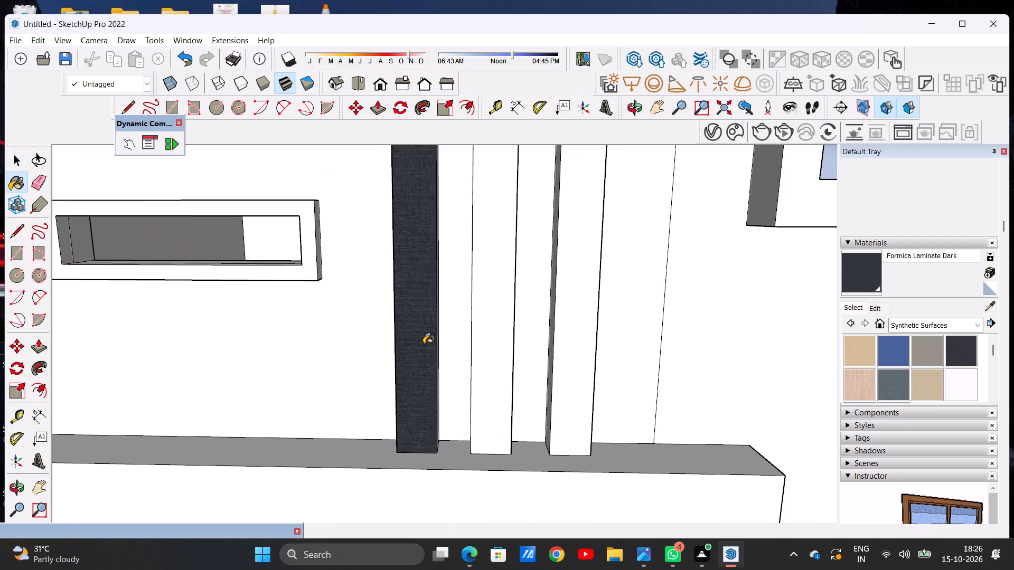
left_click(496, 368)
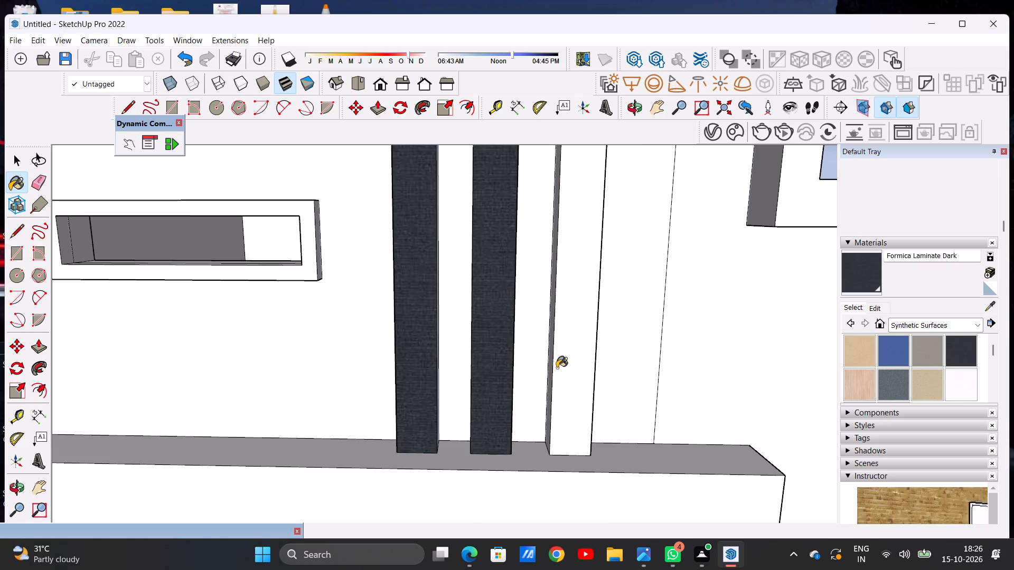
left_click(557, 368)
Paint both side faces of each of the three balcony fins with Formica Laminate Dark.
scroll(470, 402, "down", 7)
middle_click_drag(408, 345, 501, 365)
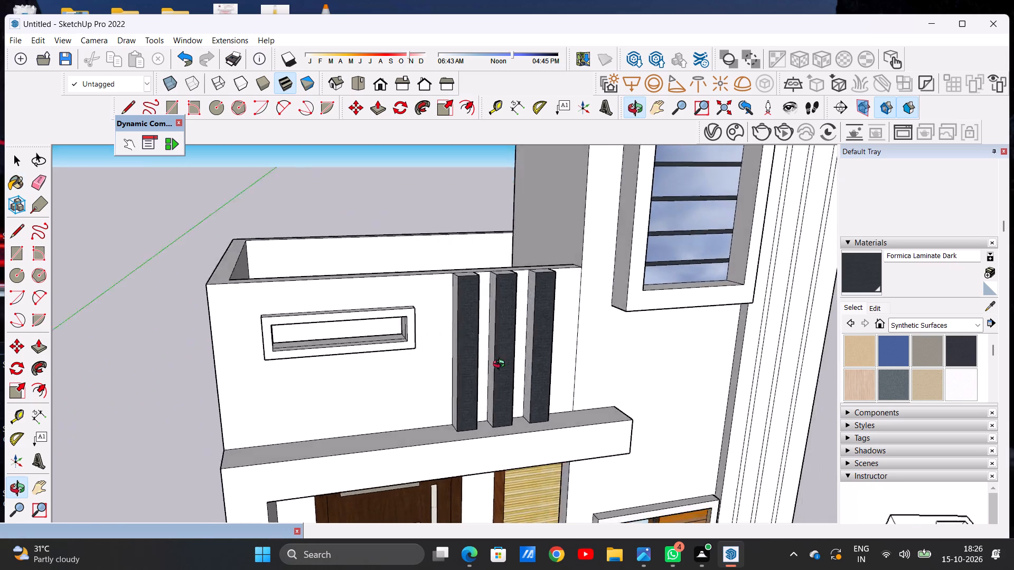
middle_click_drag(501, 365, 614, 374)
scroll(510, 288, "up", 11)
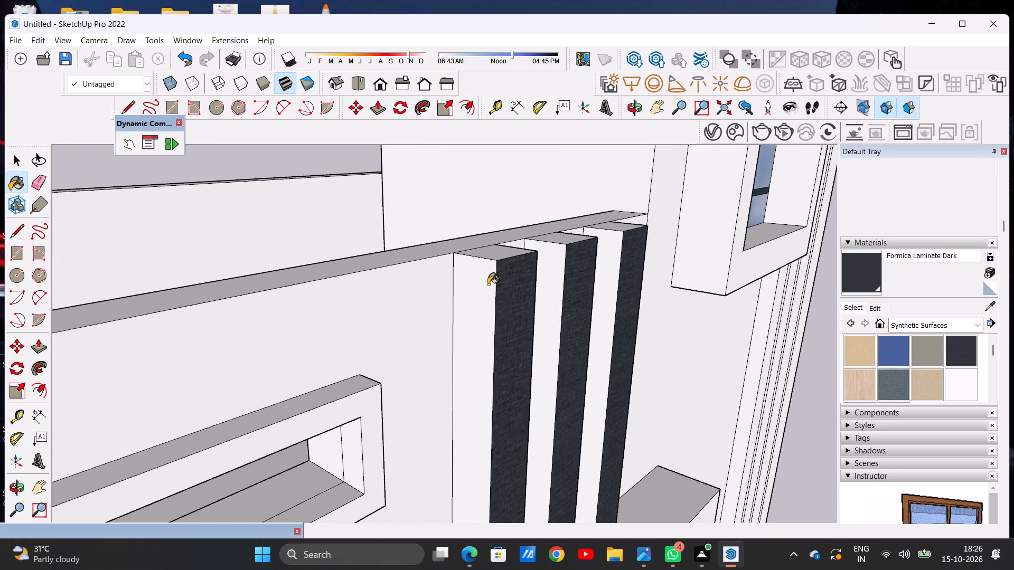
left_click(486, 287)
left_click(555, 269)
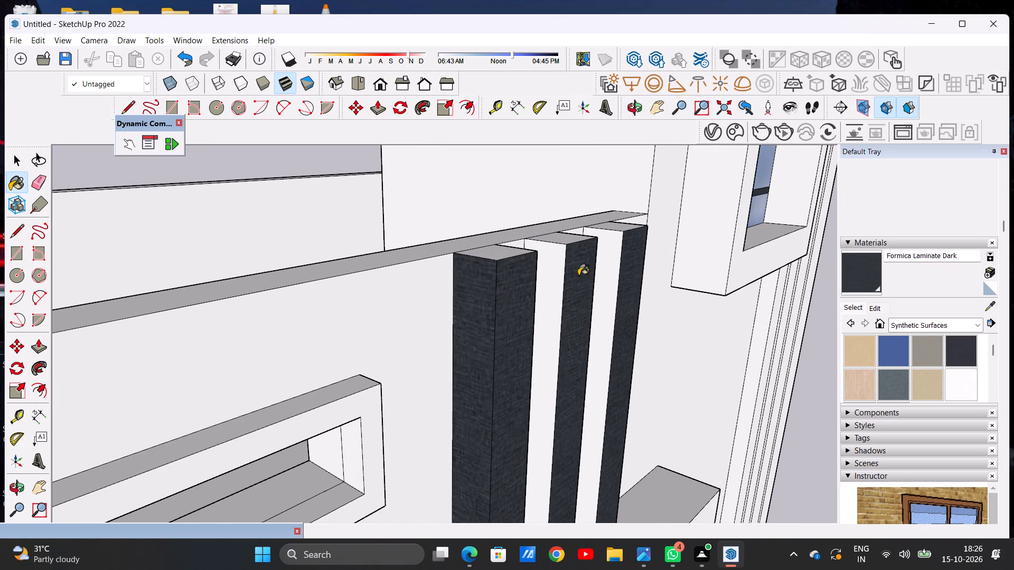
left_click(605, 275)
scroll(478, 288, "down", 5)
middle_click_drag(555, 329, 545, 331)
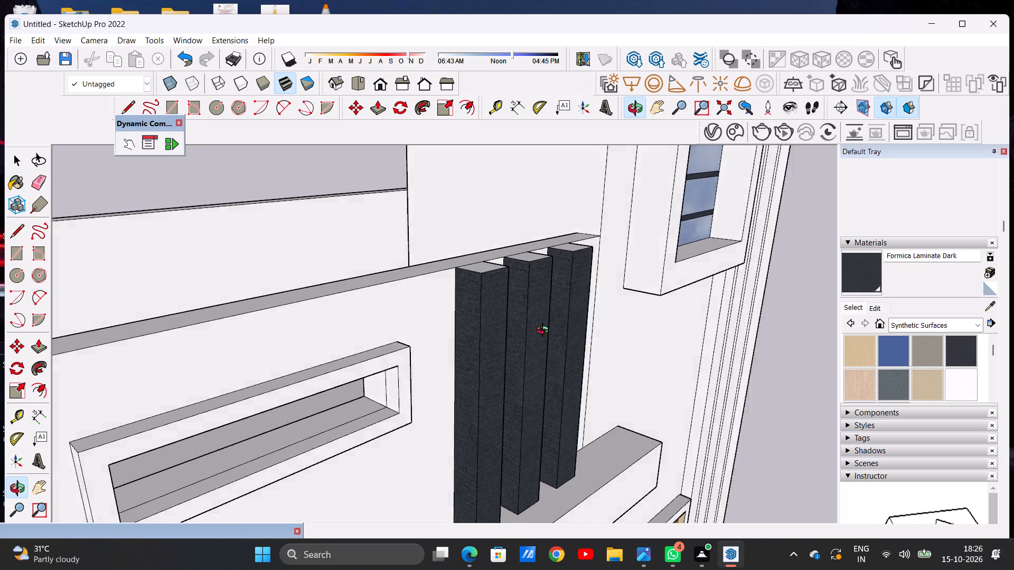
middle_click_drag(545, 331, 212, 370)
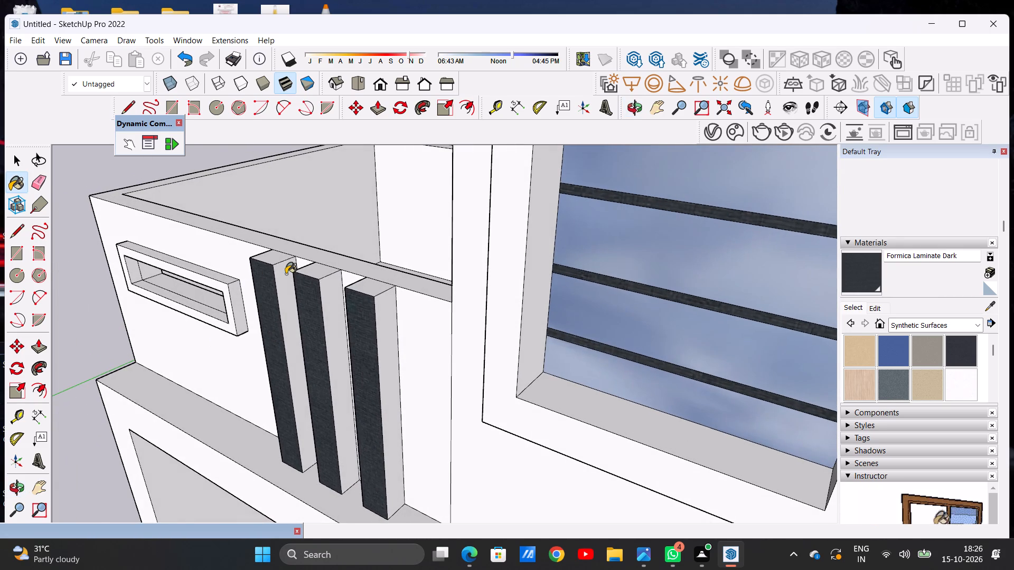
scroll(286, 274, "up", 3)
left_click(273, 284)
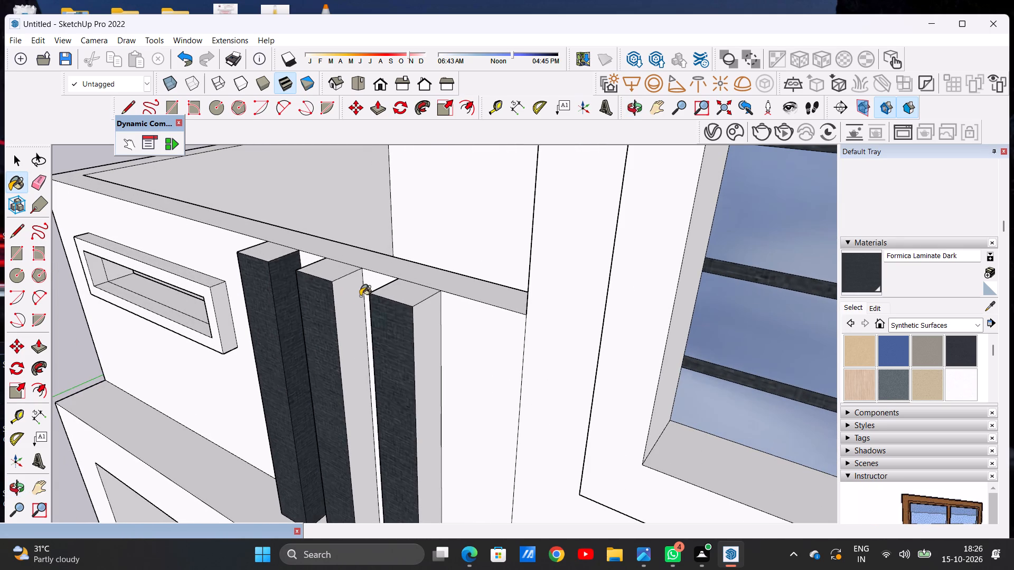
left_click(341, 310)
left_click(416, 326)
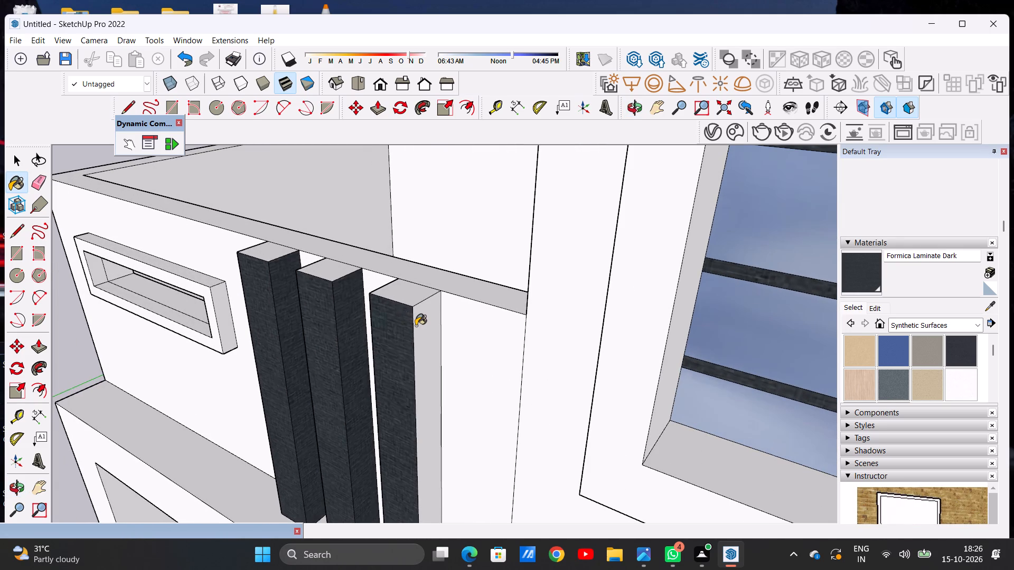
Cover the top faces of the three balcony fins with Formica Laminate Dark.
left_click(406, 302)
scroll(465, 341, "down", 11)
scroll(391, 310, "up", 6)
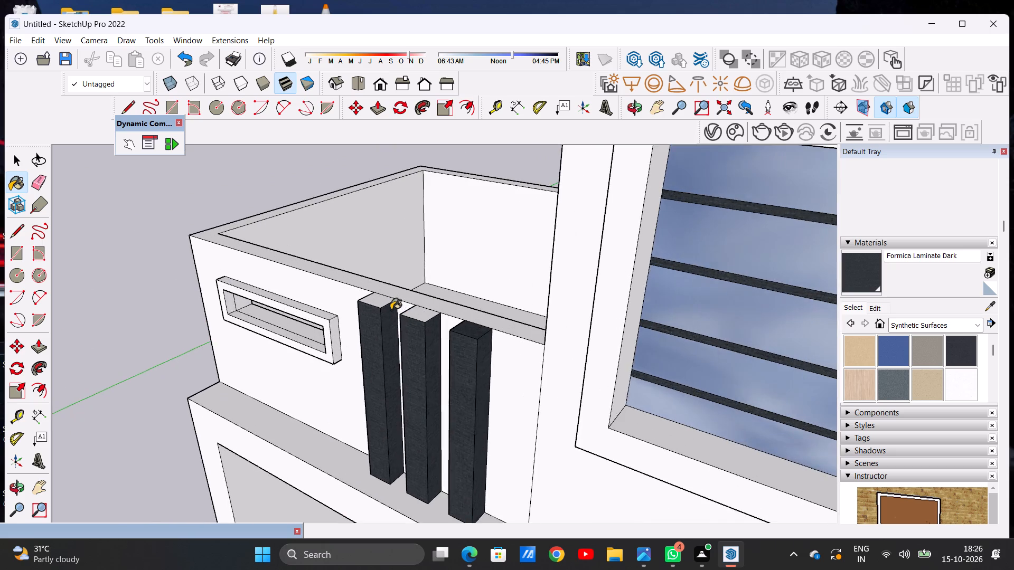
scroll(391, 310, "up", 9)
left_click(341, 294)
left_click(475, 339)
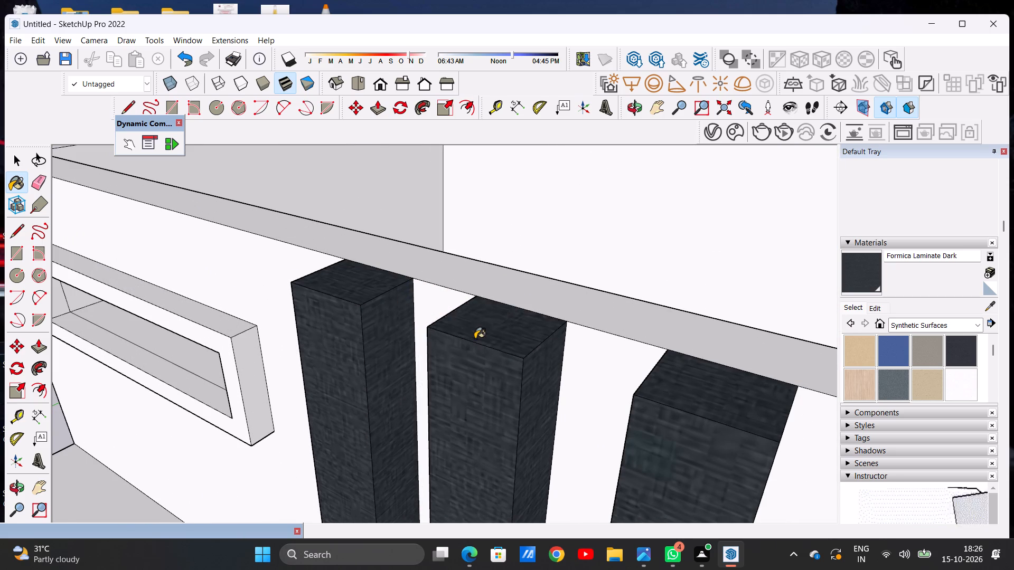
Paint the balcony's front wall around the narrow slot opening with Formica Laminate Light from Synthetic Surfaces.
scroll(475, 339, "down", 20)
scroll(475, 339, "down", 1)
middle_click_drag(509, 365, 618, 333)
scroll(504, 408, "up", 7)
middle_click_drag(407, 405, 524, 396)
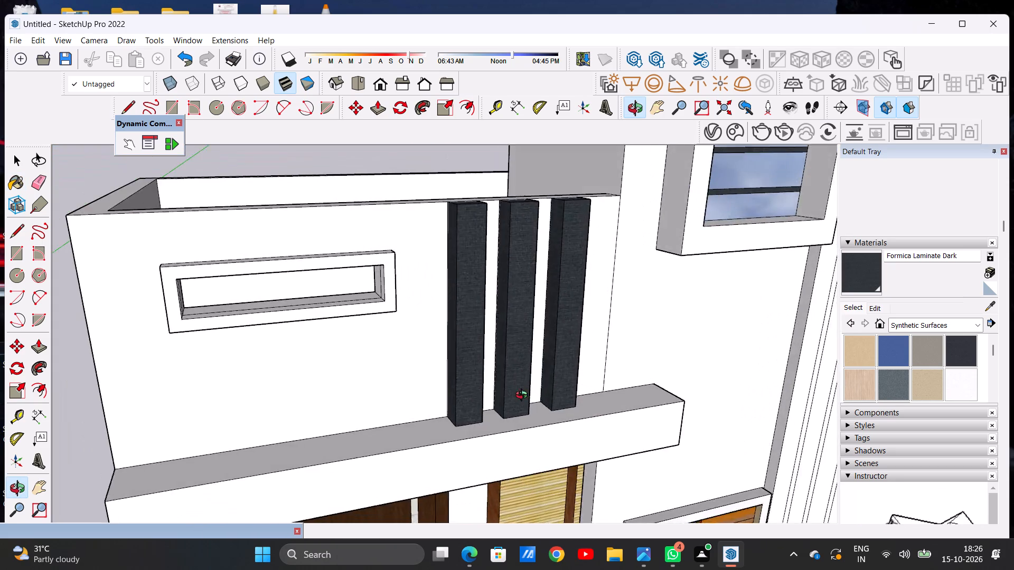
middle_click_drag(524, 396, 461, 388)
scroll(580, 385, "down", 10)
scroll(564, 386, "up", 6)
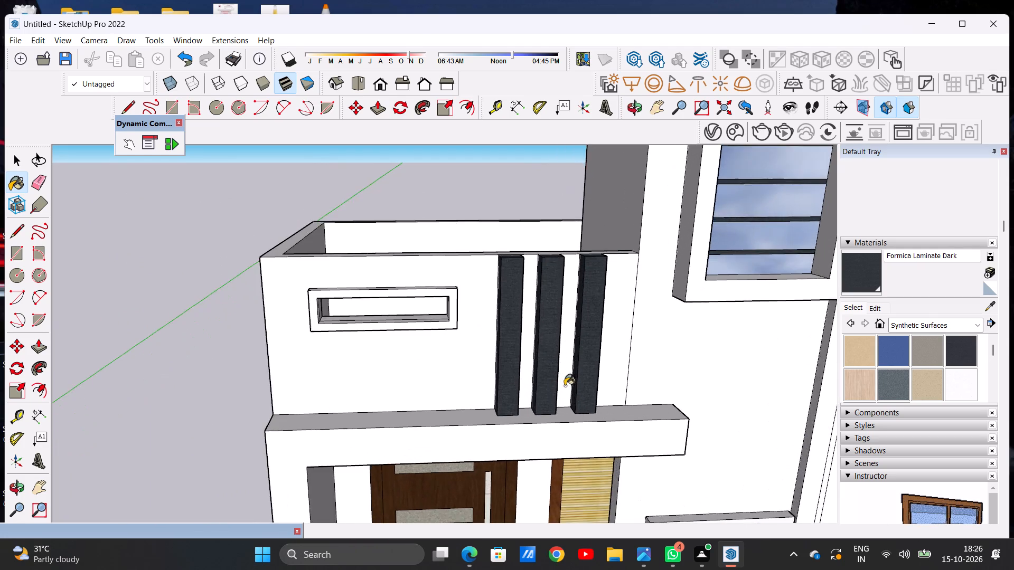
middle_click_drag(568, 386, 550, 358)
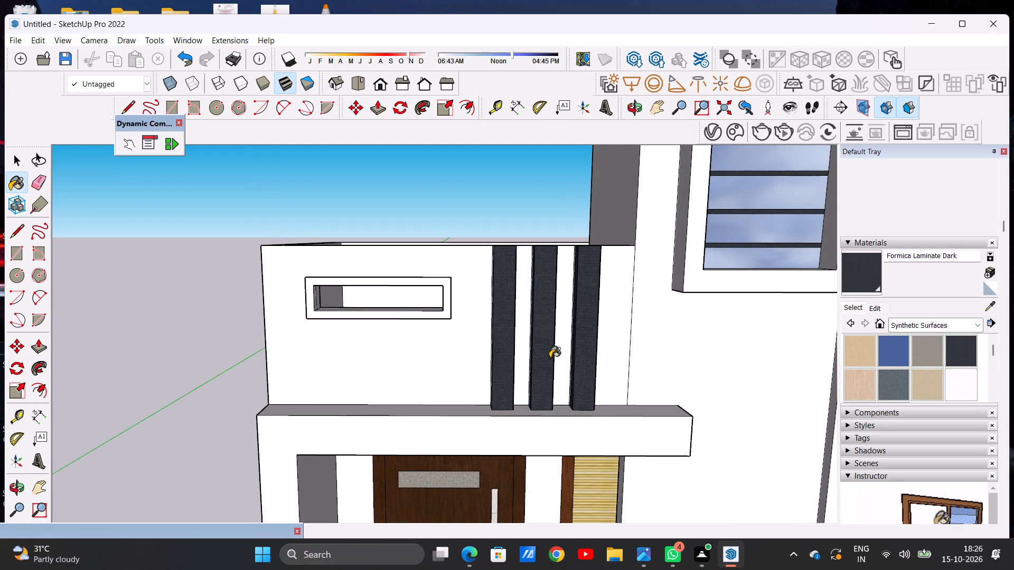
key("space")
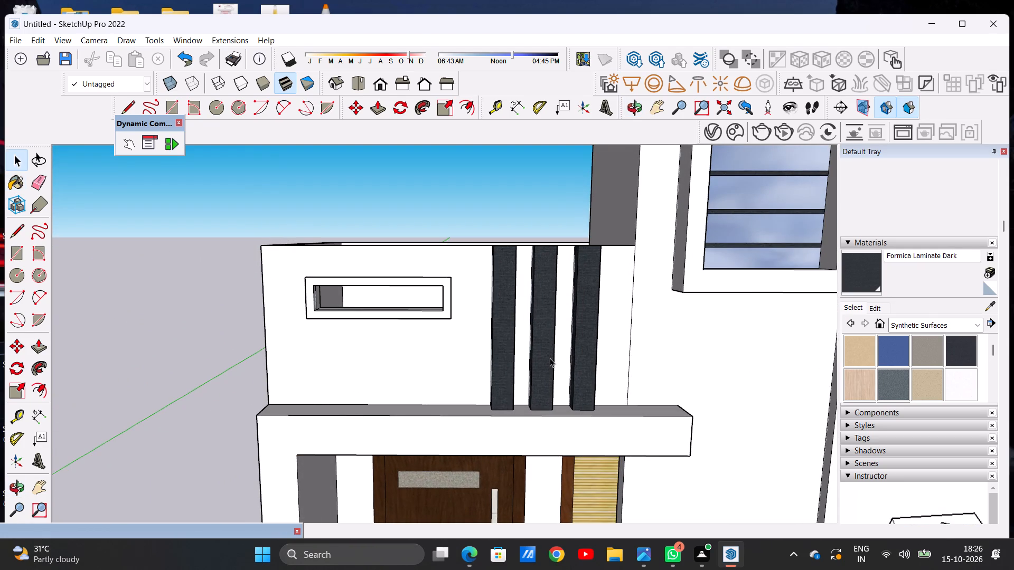
left_click(865, 386)
scroll(842, 382, "down", 5)
scroll(400, 368, "up", 7)
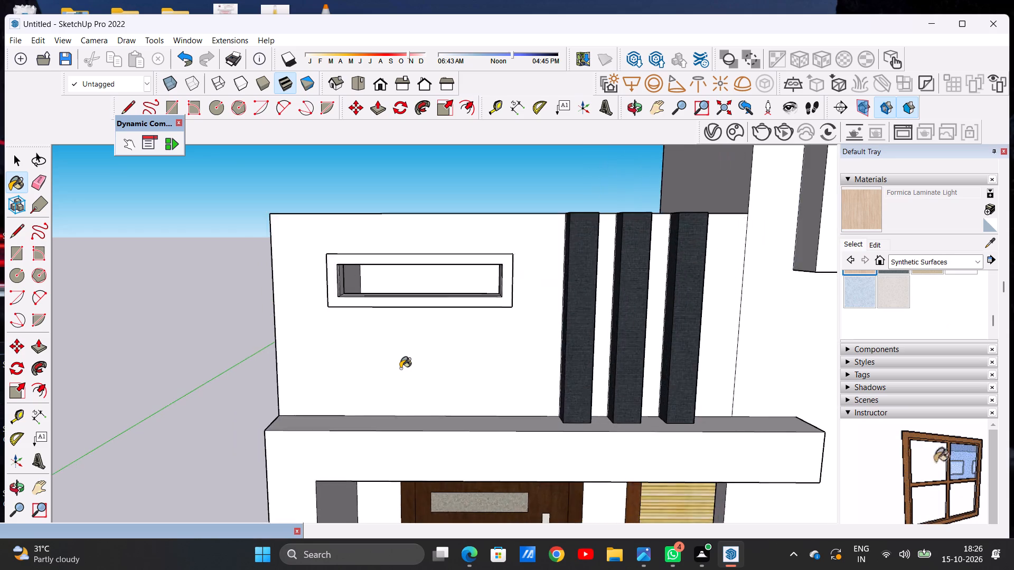
left_click(400, 368)
scroll(502, 374, "down", 5)
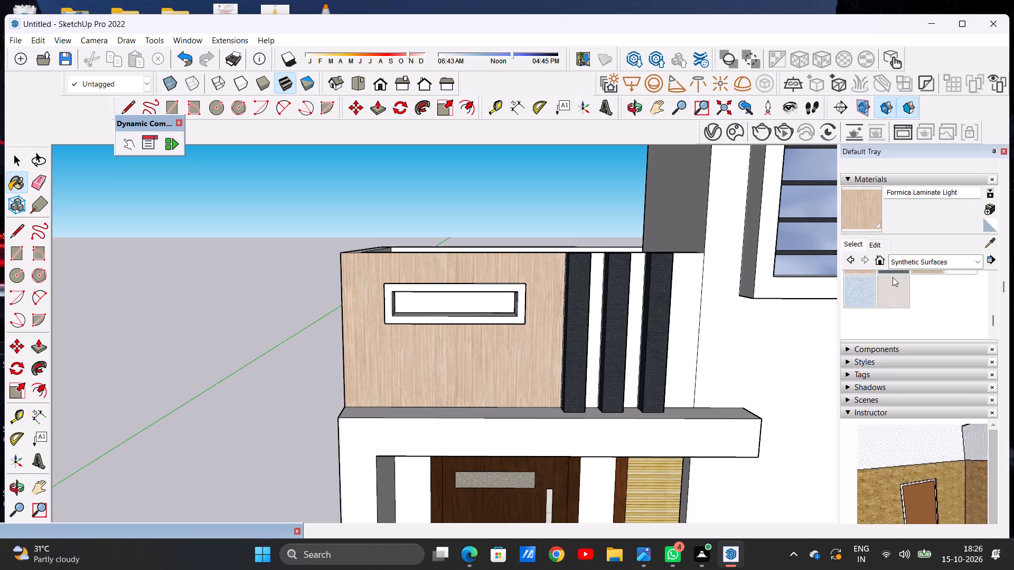
Paint the balcony's front wall around the slot opening and beside the outermost fin with 0035_Tan from Colors-Named.
left_click(902, 264)
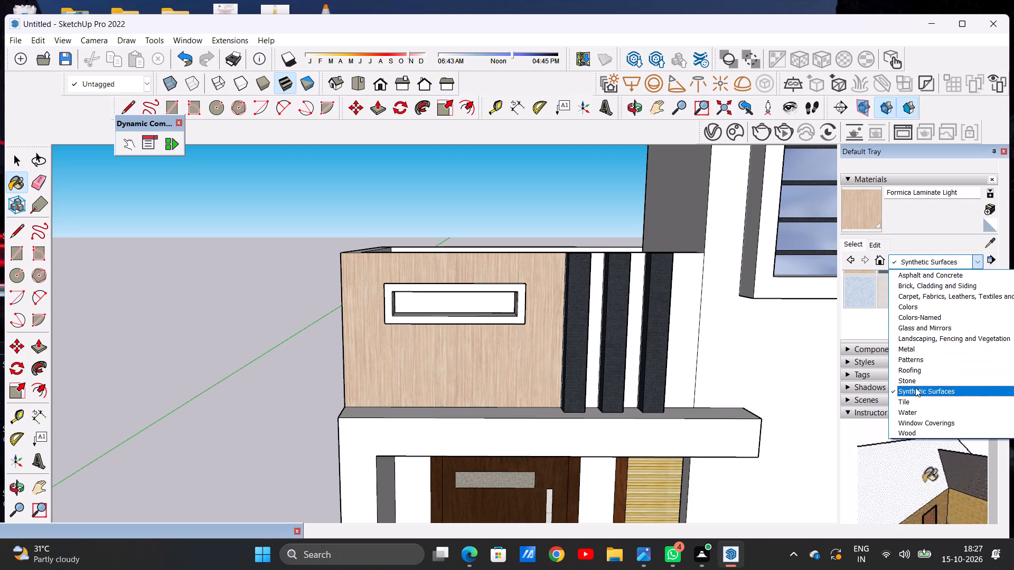
left_click(918, 318)
scroll(922, 315, "down", 1)
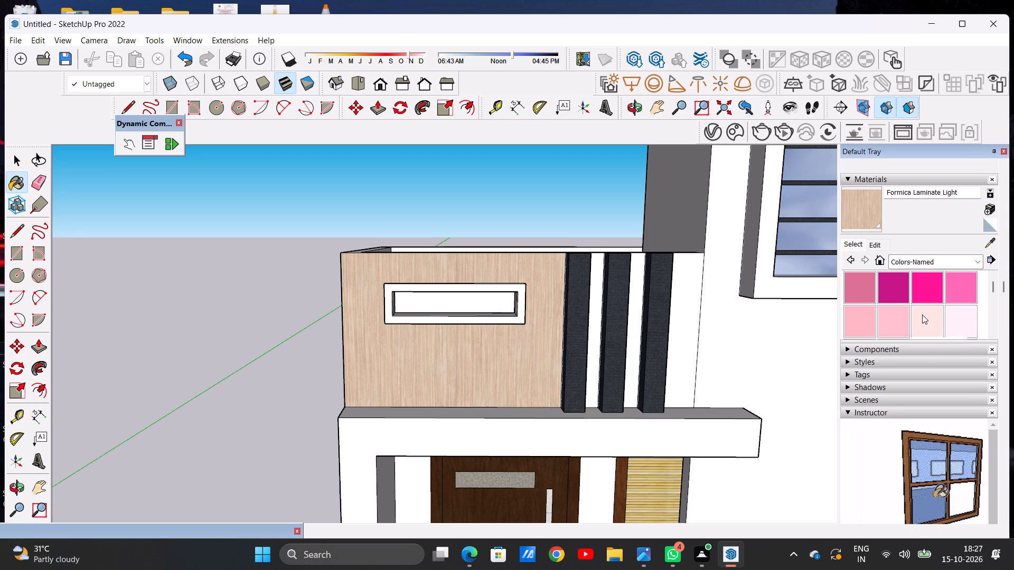
scroll(922, 315, "down", 3)
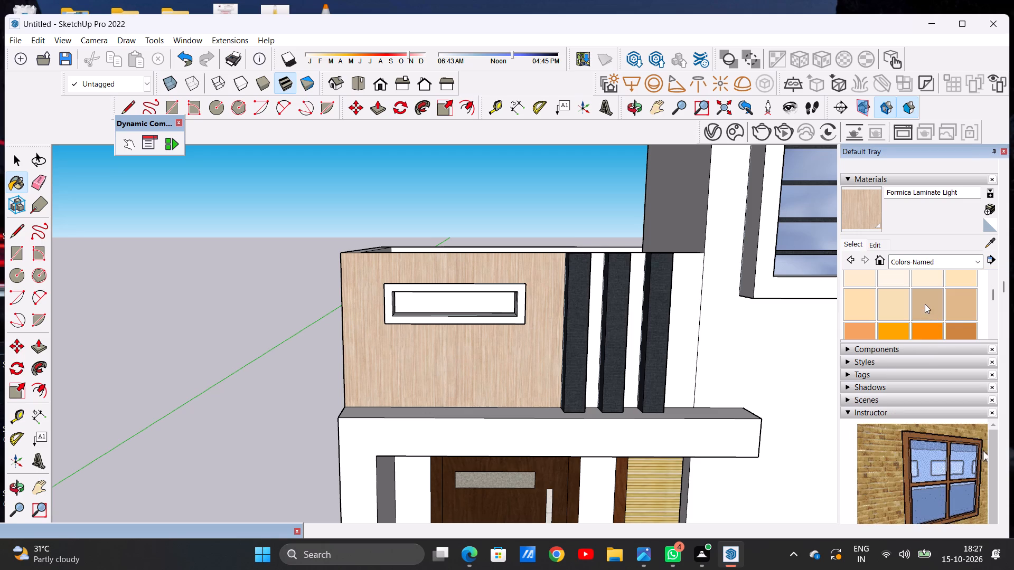
left_click(925, 304)
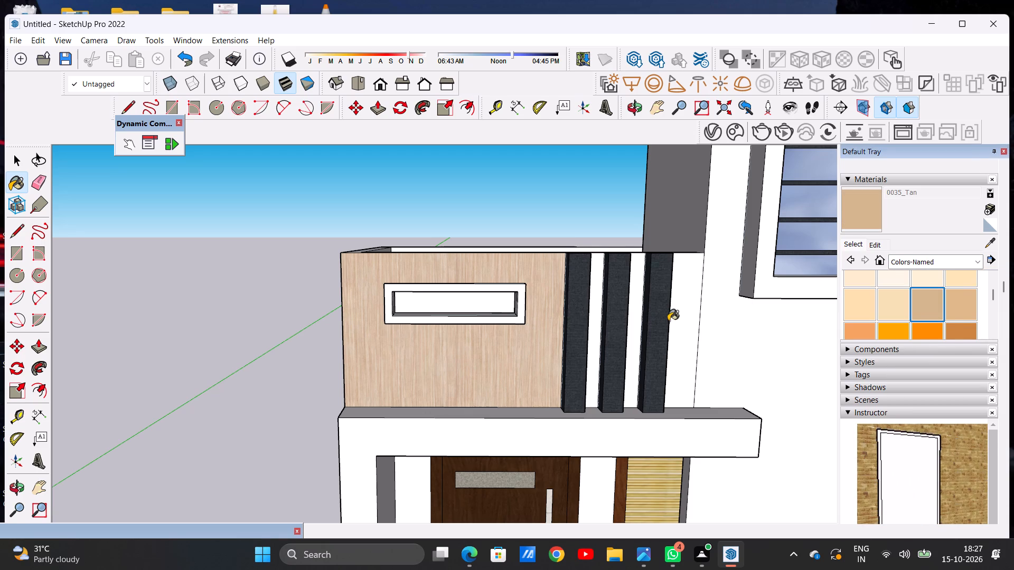
left_click(683, 319)
left_click(528, 353)
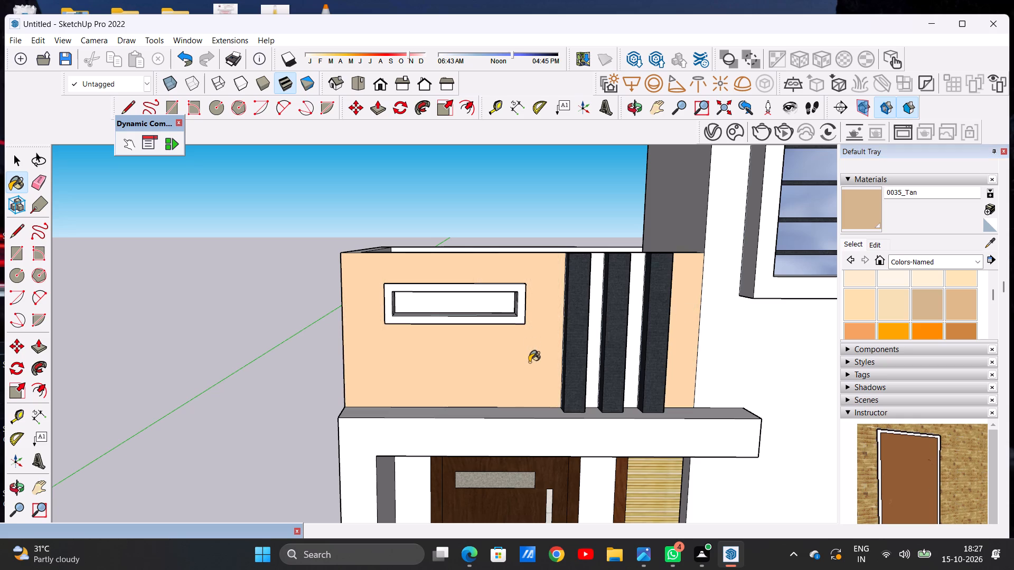
Paint the two narrow wall strips between the three balcony fins with 0035_Tan.
scroll(491, 364, "down", 11)
scroll(529, 328, "up", 18)
left_click(549, 334)
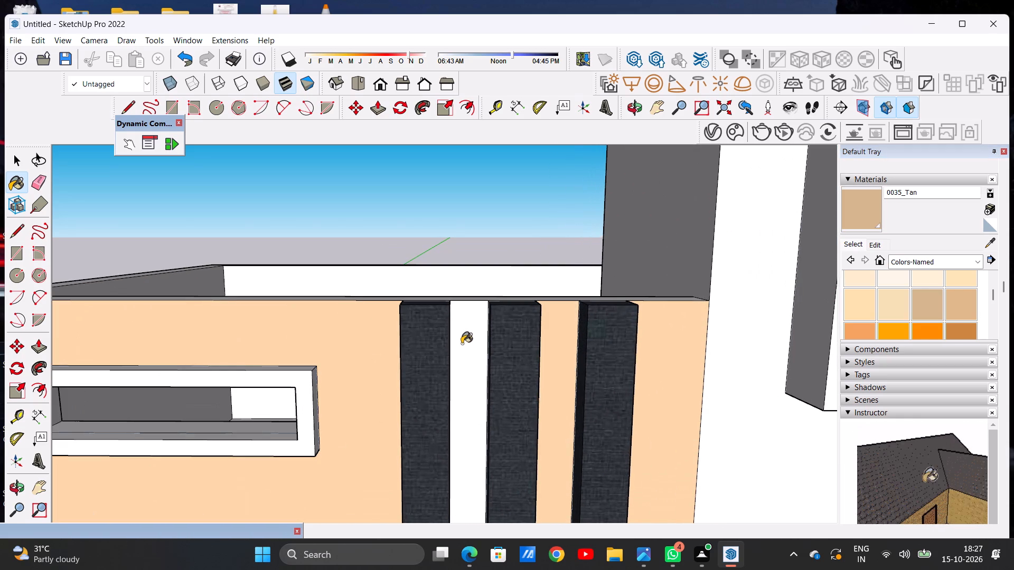
left_click(462, 344)
Cover the top rim of the balcony parapet walls with 0035_Tan.
scroll(480, 303, "down", 2)
middle_click_drag(478, 318, 482, 357)
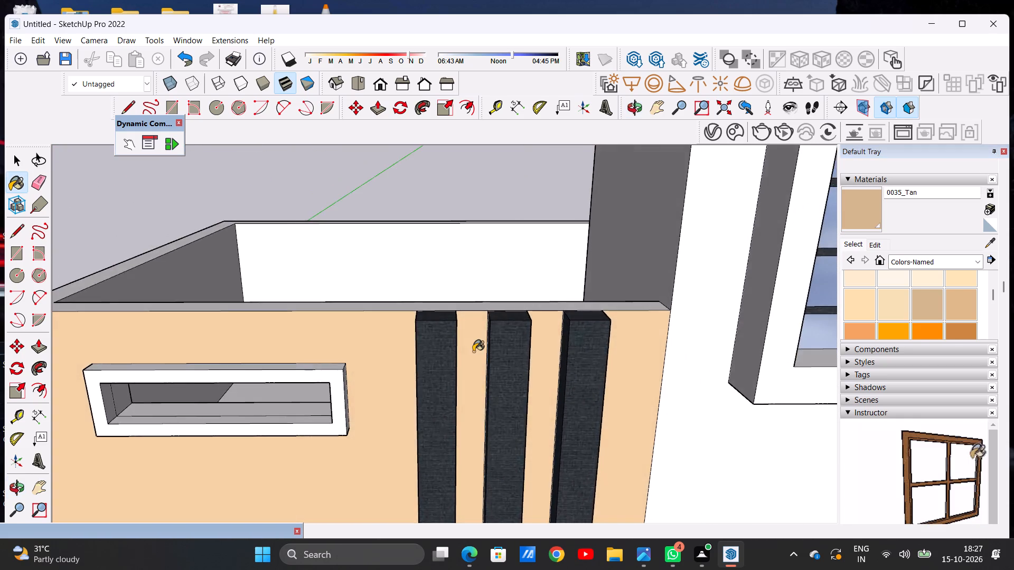
scroll(473, 351, "down", 11)
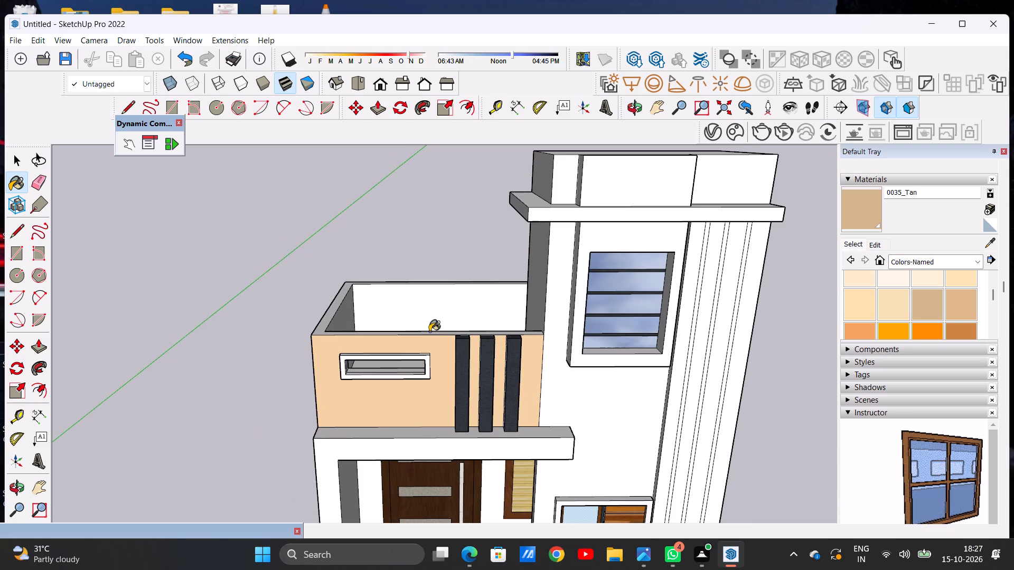
middle_click_drag(428, 340, 428, 398)
scroll(426, 337, "up", 3)
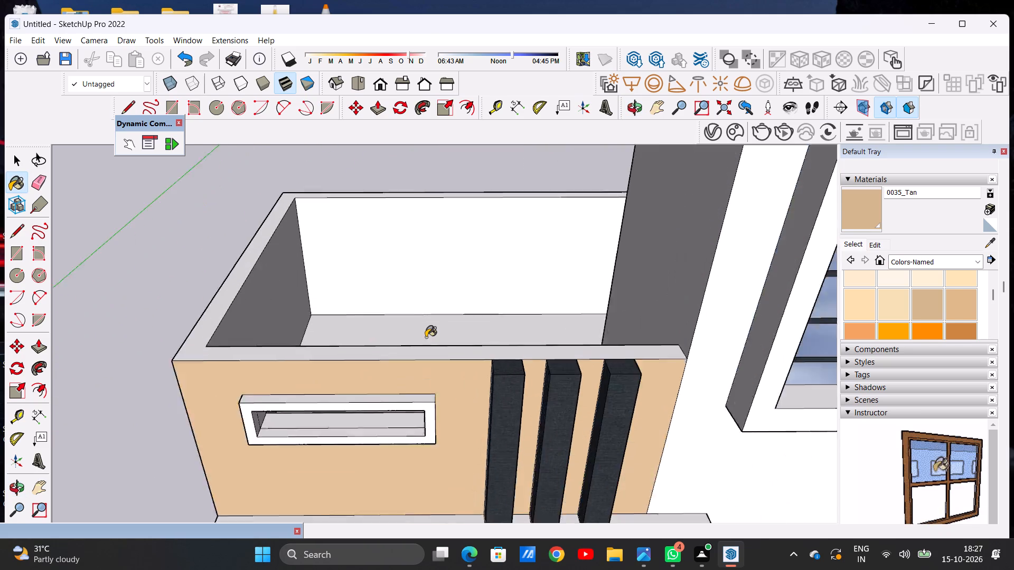
scroll(426, 337, "up", 6)
left_click(444, 362)
Paint the outer face of the balcony's side parapet, on the side away from the tower, with 0035_Tan.
scroll(442, 362, "down", 12)
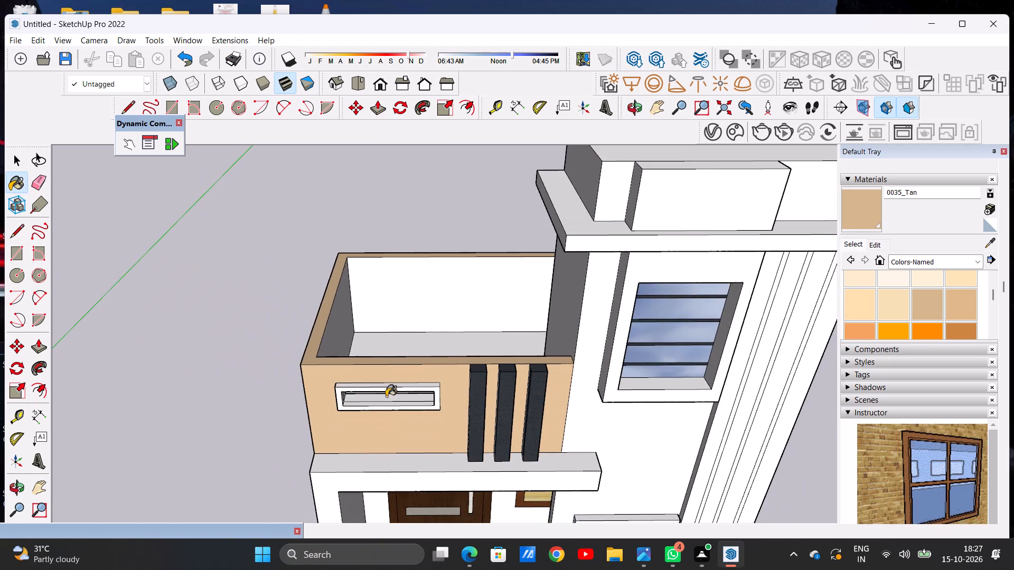
middle_click_drag(363, 410, 400, 354)
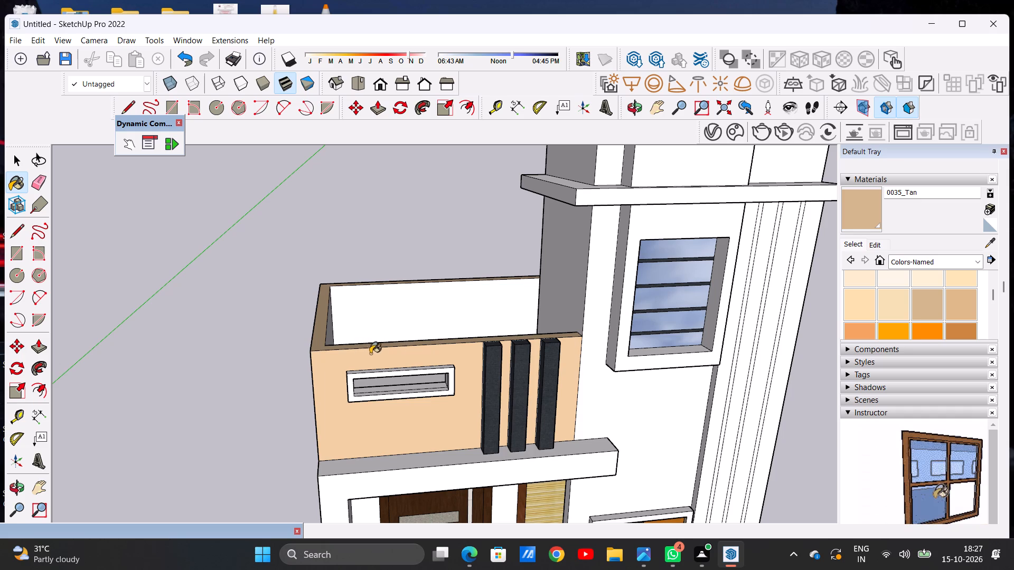
scroll(415, 385, "down", 8)
scroll(389, 388, "up", 6)
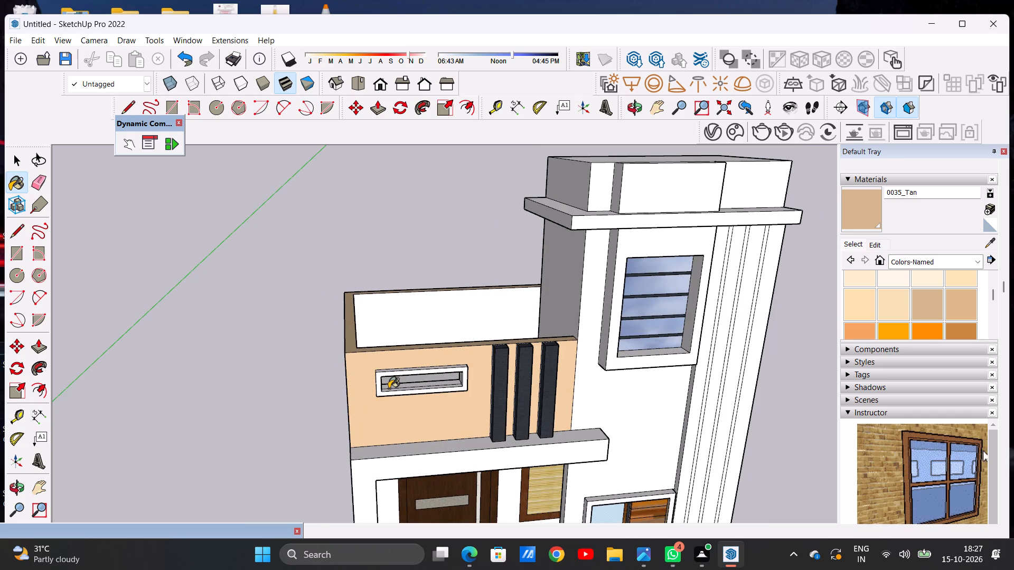
middle_click_drag(437, 395, 402, 385)
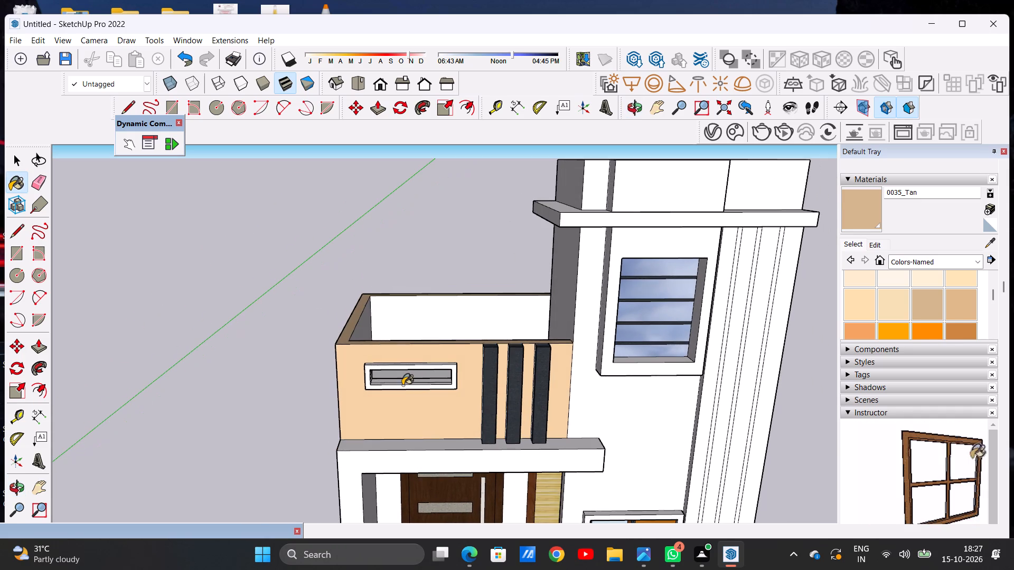
scroll(411, 416, "down", 4)
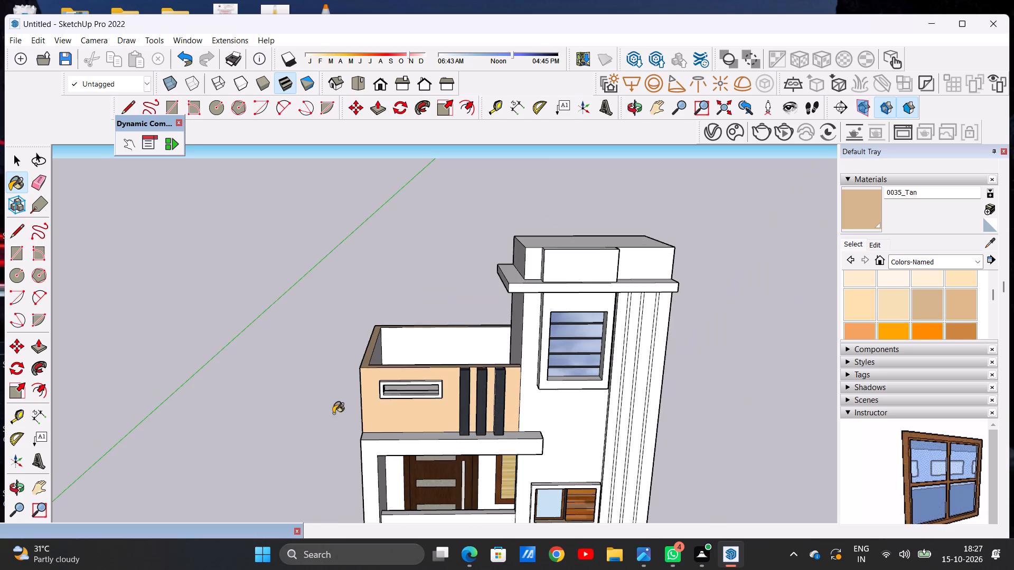
middle_click_drag(333, 414, 470, 402)
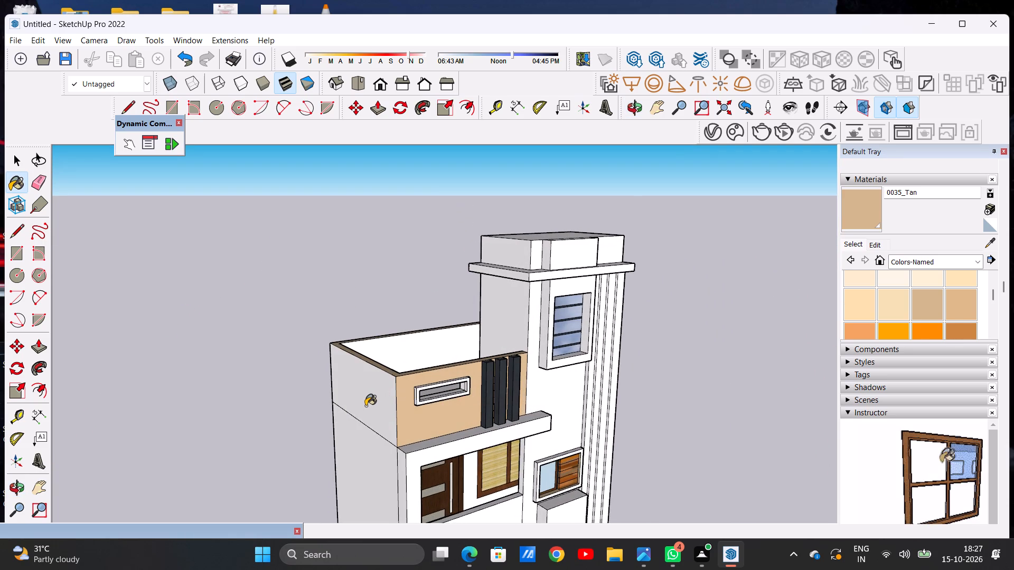
scroll(429, 393, "down", 6)
middle_click_drag(511, 397, 342, 400)
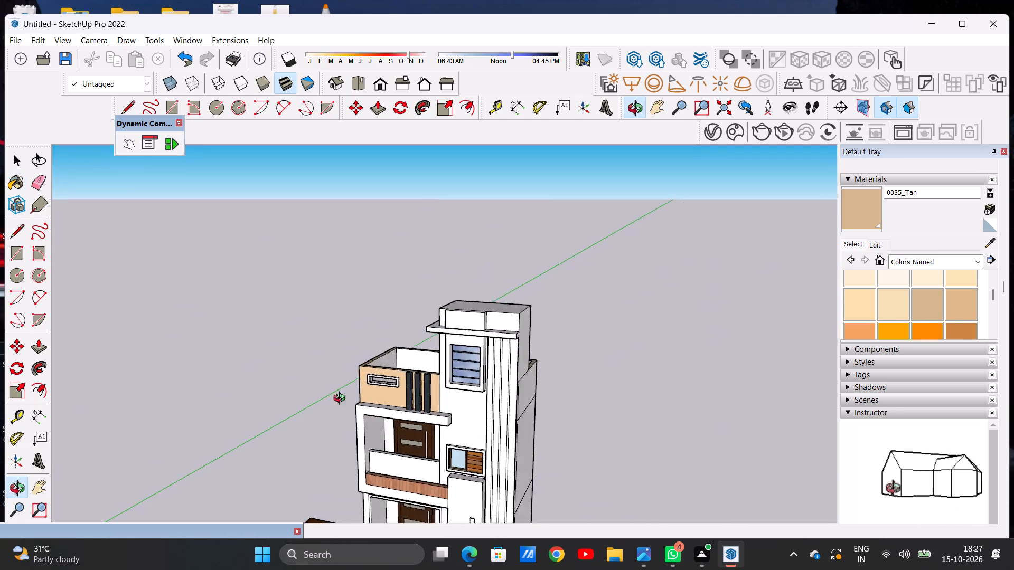
middle_click_drag(342, 400, 544, 405)
middle_click_drag(489, 396, 380, 391)
scroll(387, 391, "up", 6)
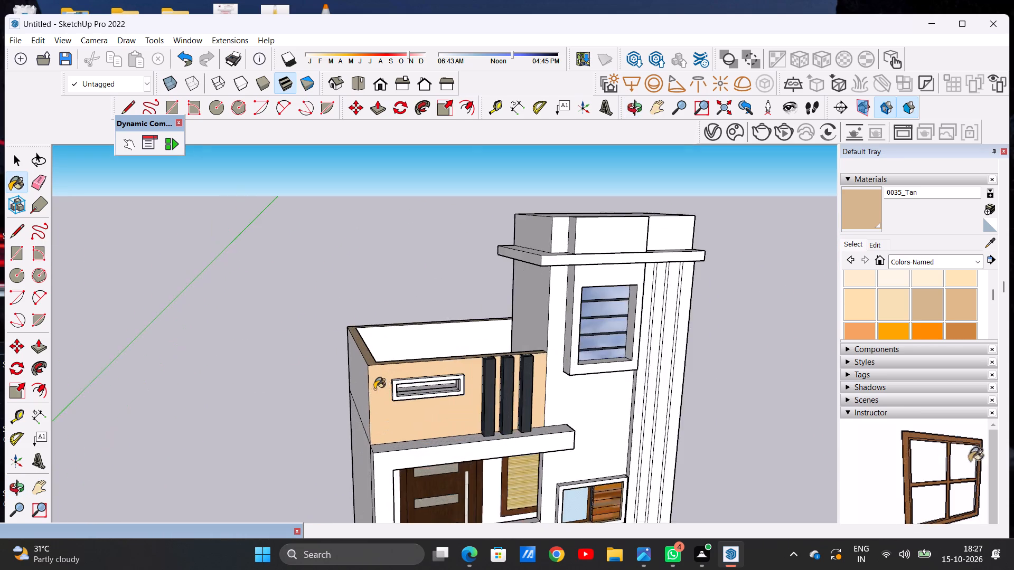
scroll(374, 389, "up", 6)
left_click(360, 364)
Paint the outer rear face of the upper parapet with 0035_Tan.
scroll(388, 399, "down", 7)
middle_click_drag(347, 400, 514, 409)
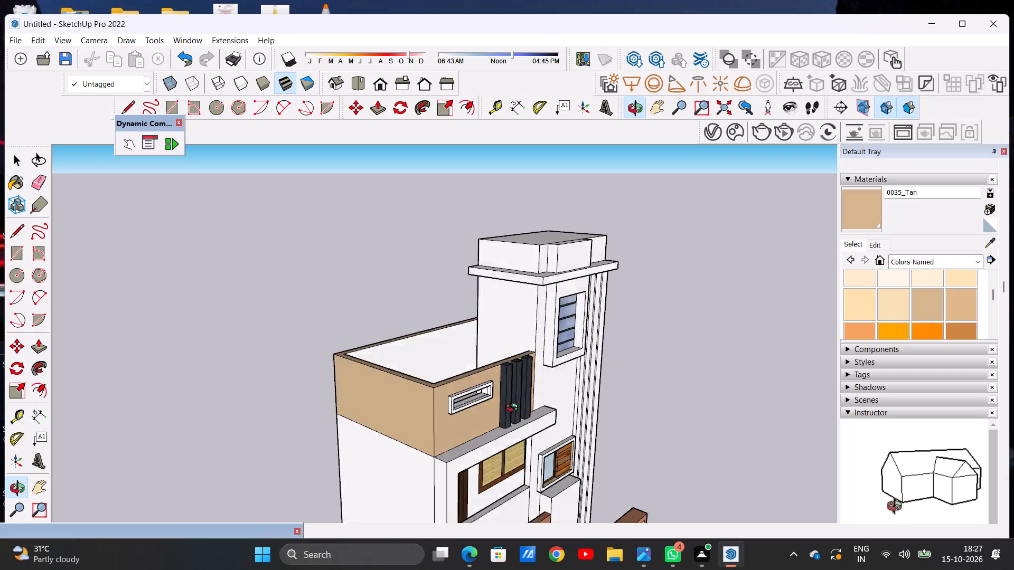
middle_click_drag(514, 409, 542, 409)
middle_click_drag(341, 402, 596, 403)
scroll(480, 398, "up", 12)
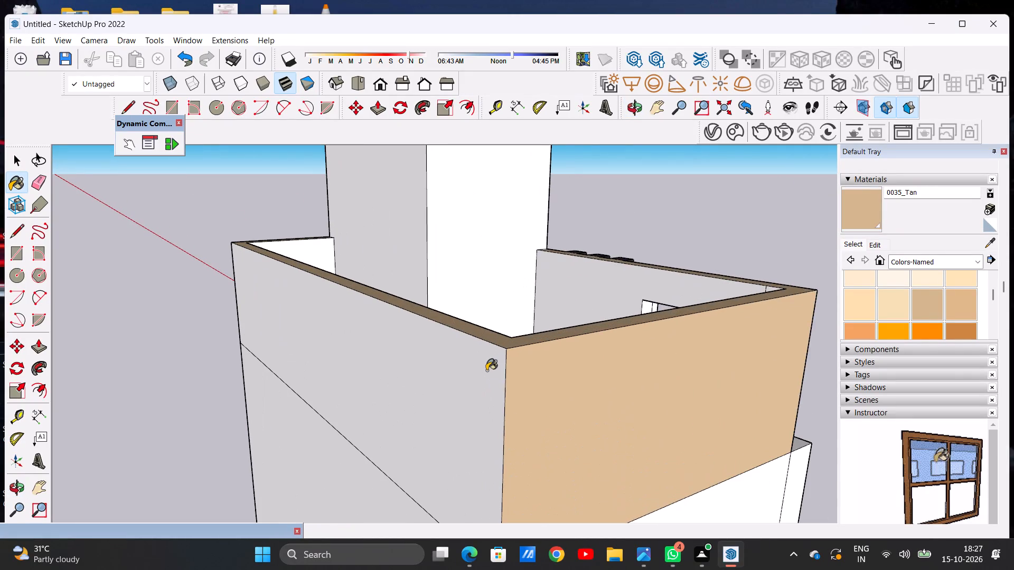
left_click(486, 370)
Paint the outer face of the parapet on the tower side of the house with 0035_Tan.
scroll(469, 378, "down", 11)
middle_click_drag(640, 357, 266, 437)
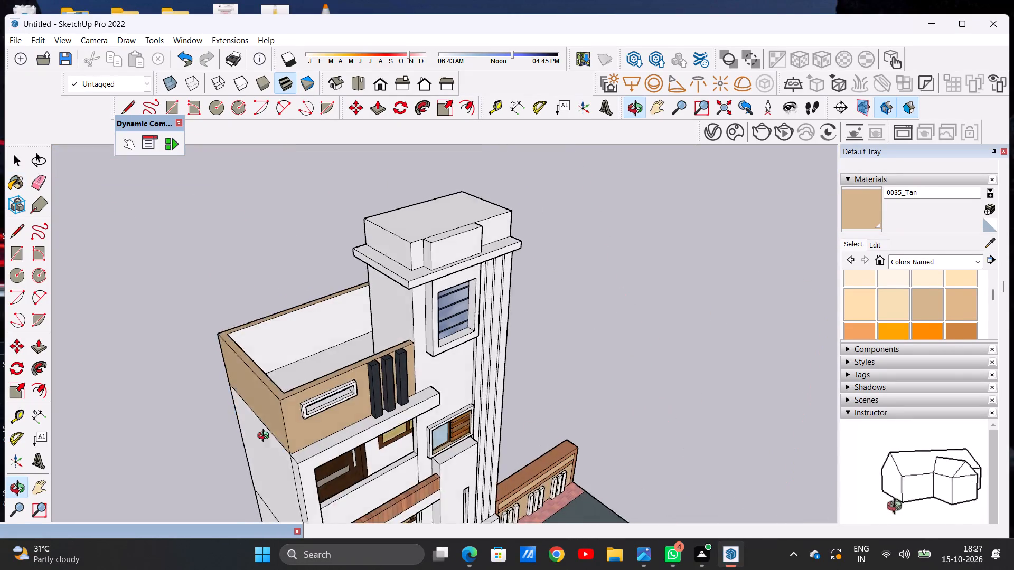
middle_click_drag(266, 437, 258, 437)
middle_click_drag(490, 384, 165, 404)
scroll(392, 348, "up", 6)
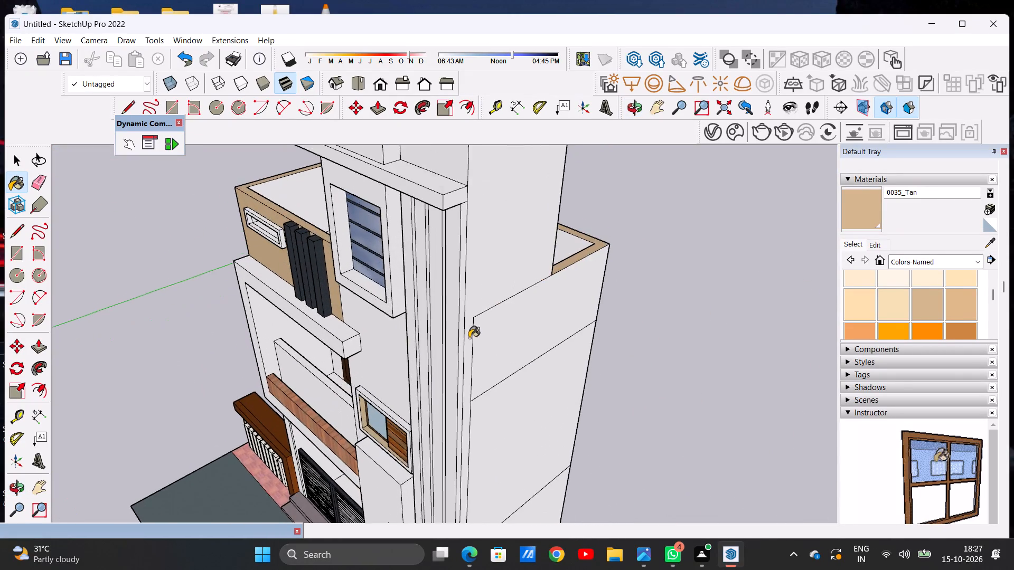
scroll(469, 338, "up", 5)
left_click(490, 324)
Examine the front elevation for surfaces that still need colour, around the balcony and the tower's vertical strips.
middle_click_drag(361, 373, 453, 374)
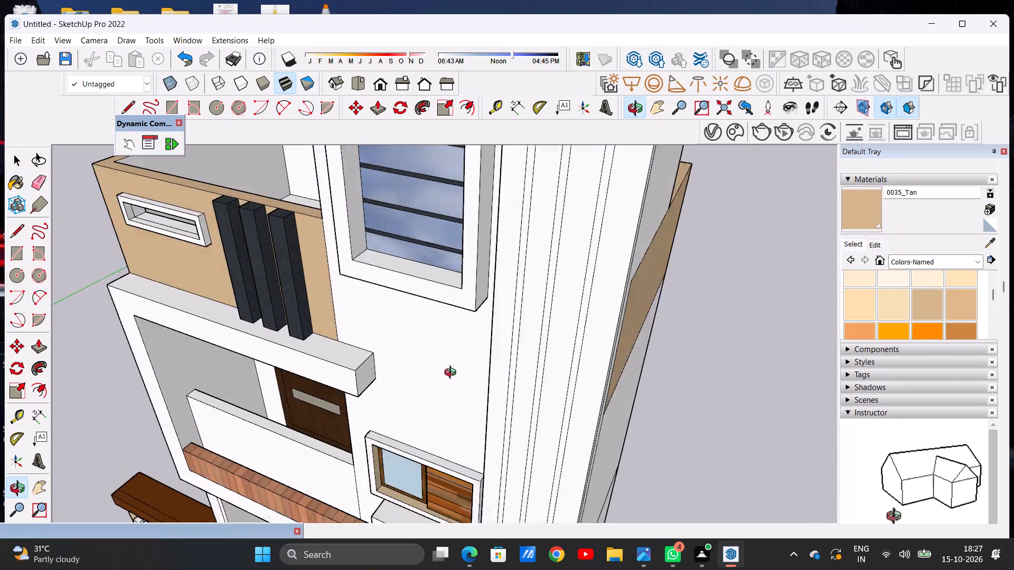
middle_click_drag(453, 374, 504, 374)
scroll(504, 374, "up", 1)
scroll(502, 372, "down", 18)
scroll(454, 417, "up", 1)
middle_click_drag(454, 417, 533, 359)
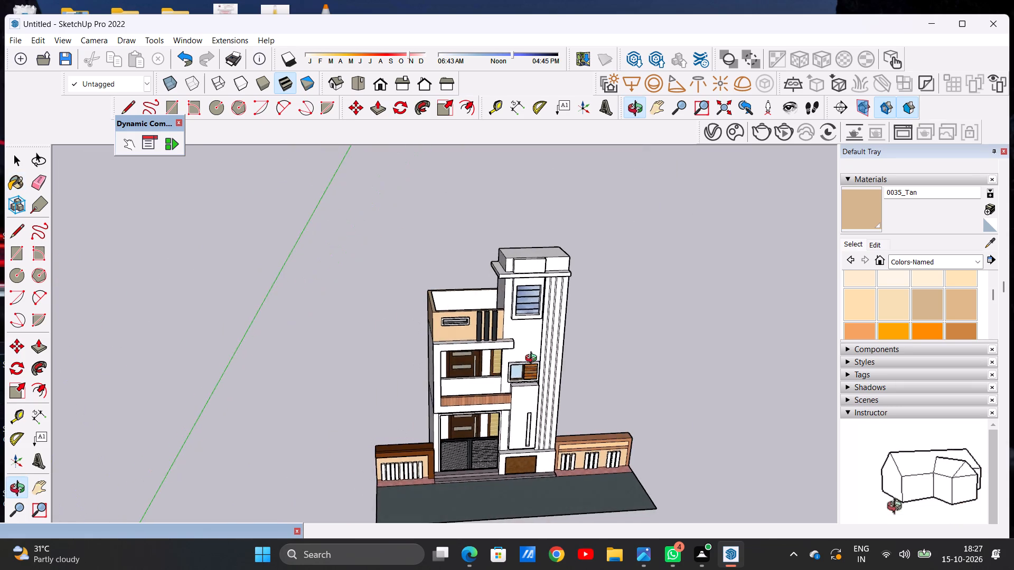
middle_click_drag(533, 359, 520, 348)
scroll(477, 329, "up", 6)
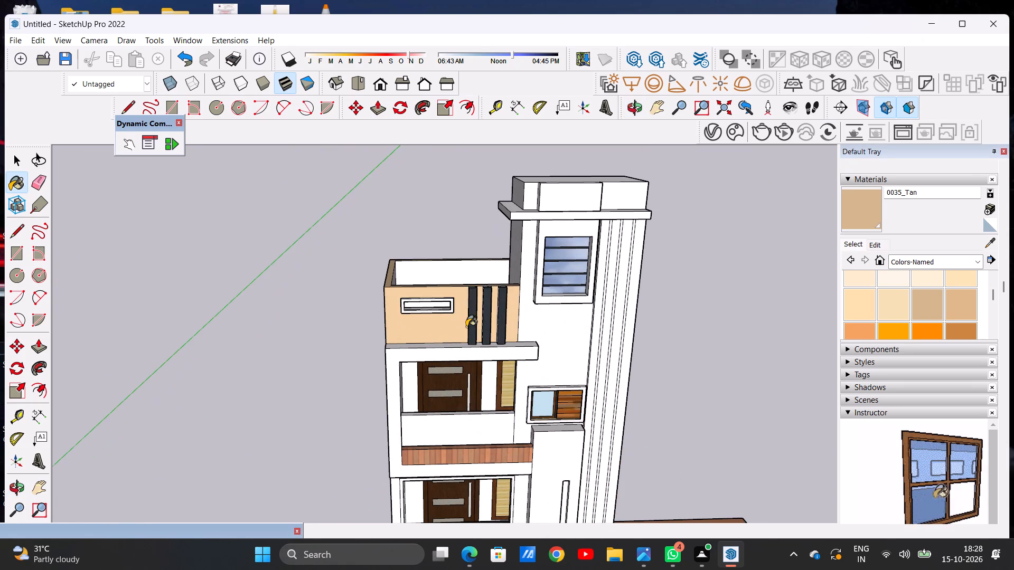
scroll(466, 327, "down", 4)
scroll(566, 328, "up", 9)
middle_click_drag(573, 338, 572, 338)
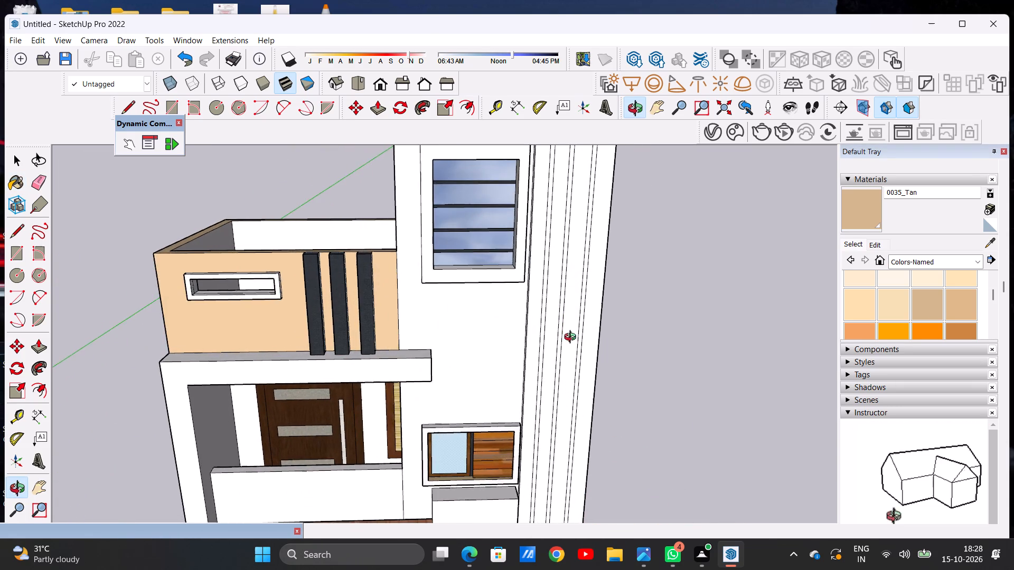
middle_click_drag(572, 338, 544, 334)
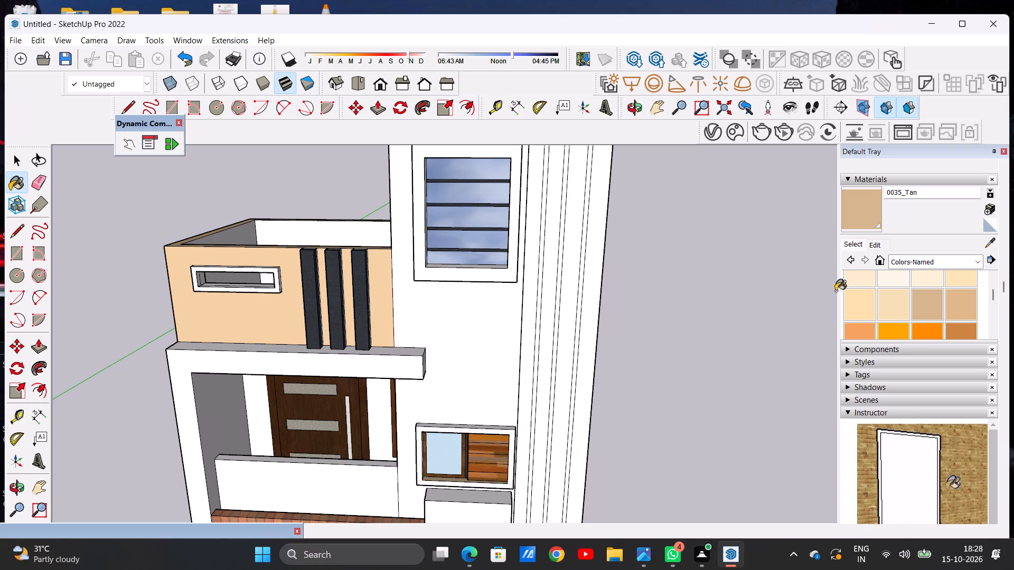
Paint the three narrow vertical strips on the tower's front with Formica Speckled Grey from Synthetic Surfaces.
left_click(907, 261)
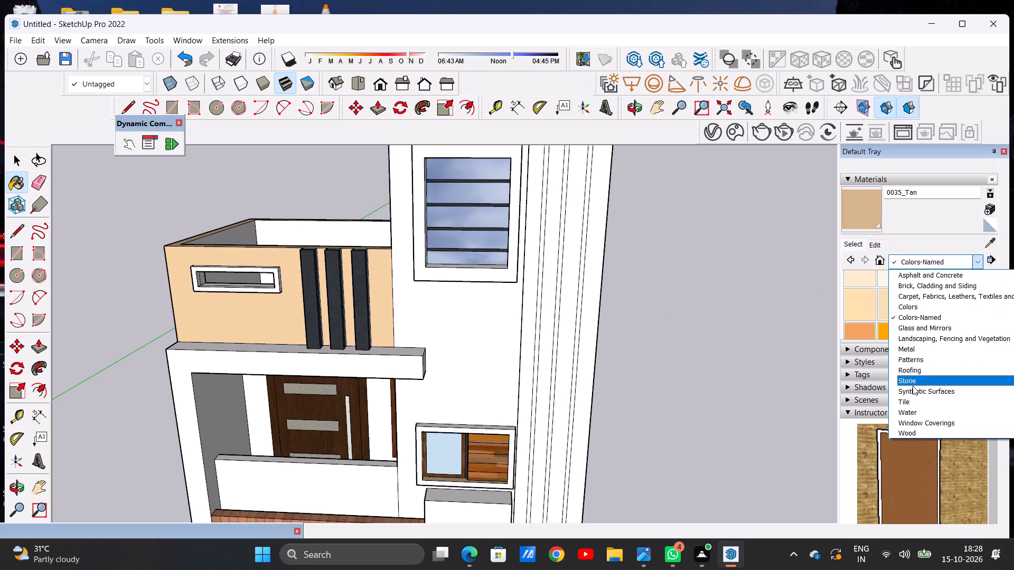
left_click(915, 397)
left_click(919, 261)
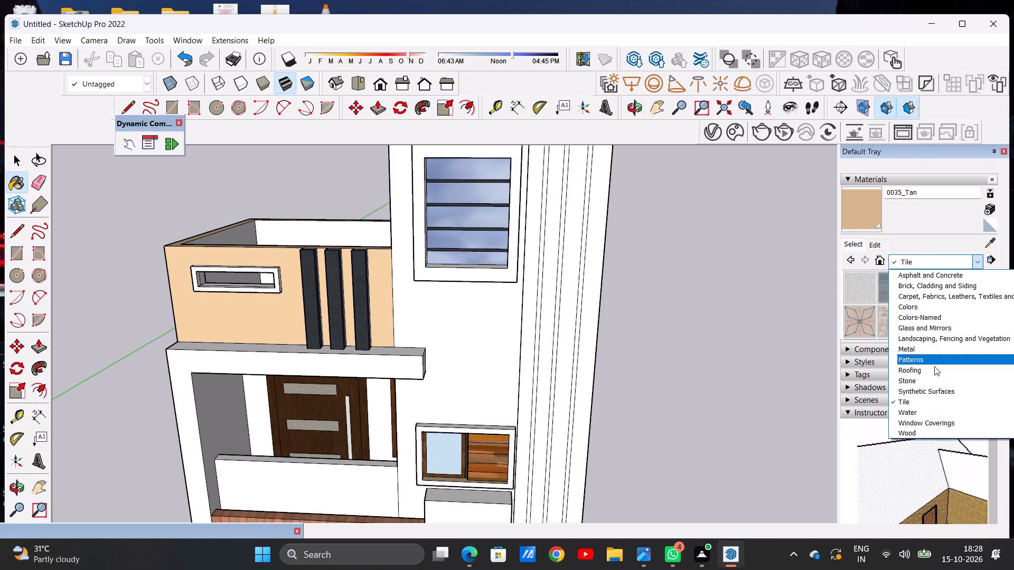
left_click(935, 391)
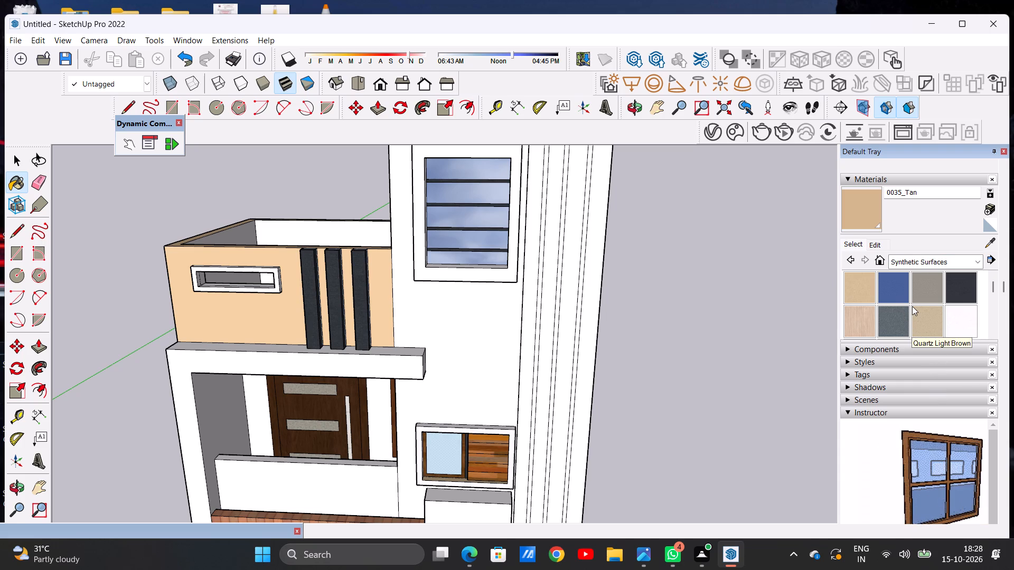
left_click(899, 317)
scroll(558, 338, "up", 12)
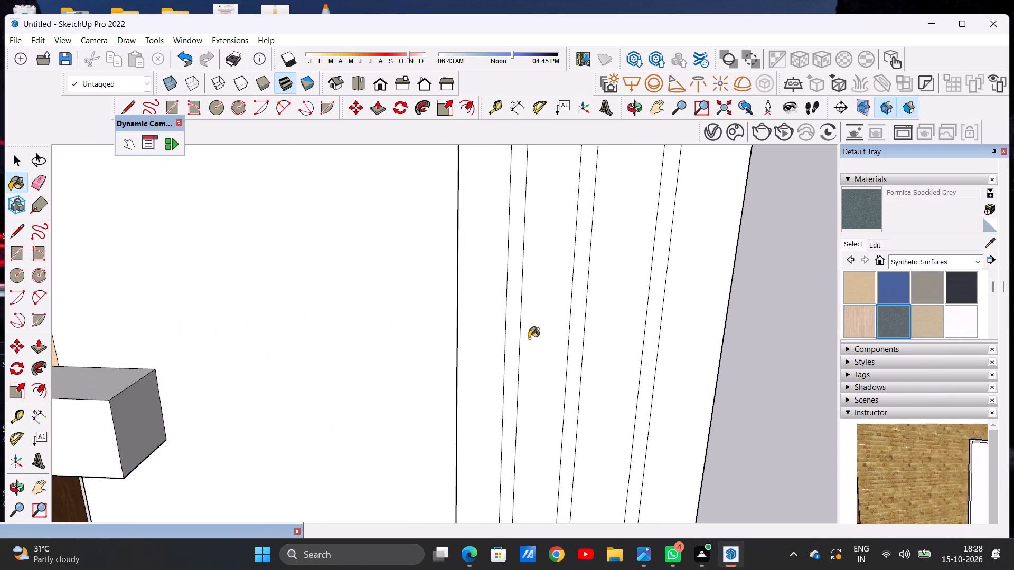
left_click(514, 335)
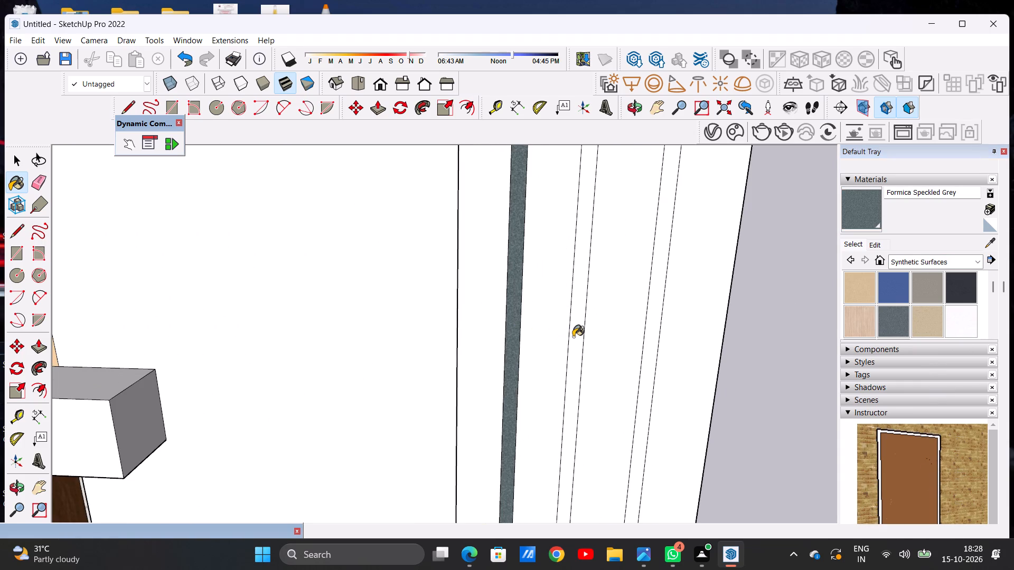
left_click(576, 337)
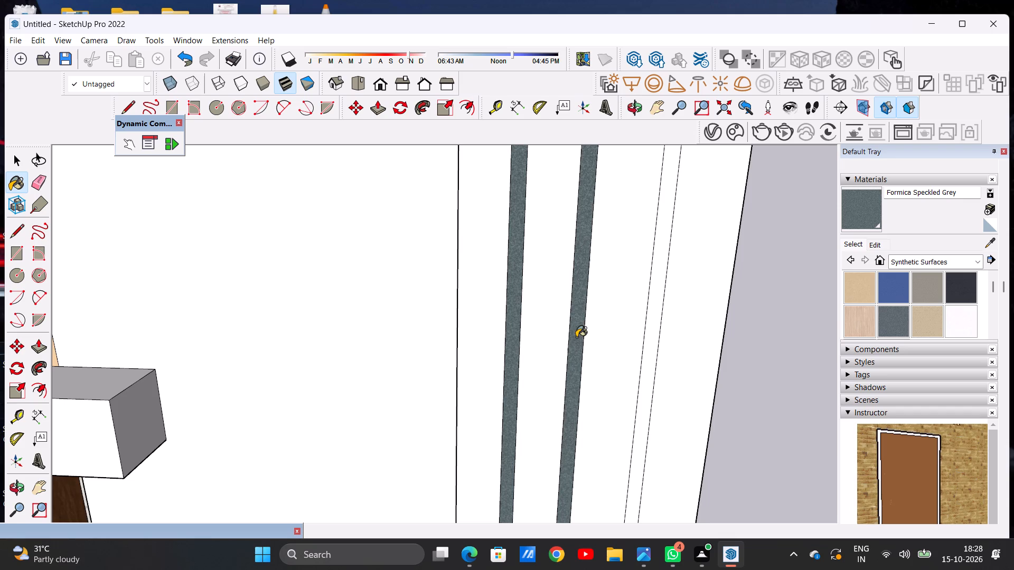
left_click(649, 337)
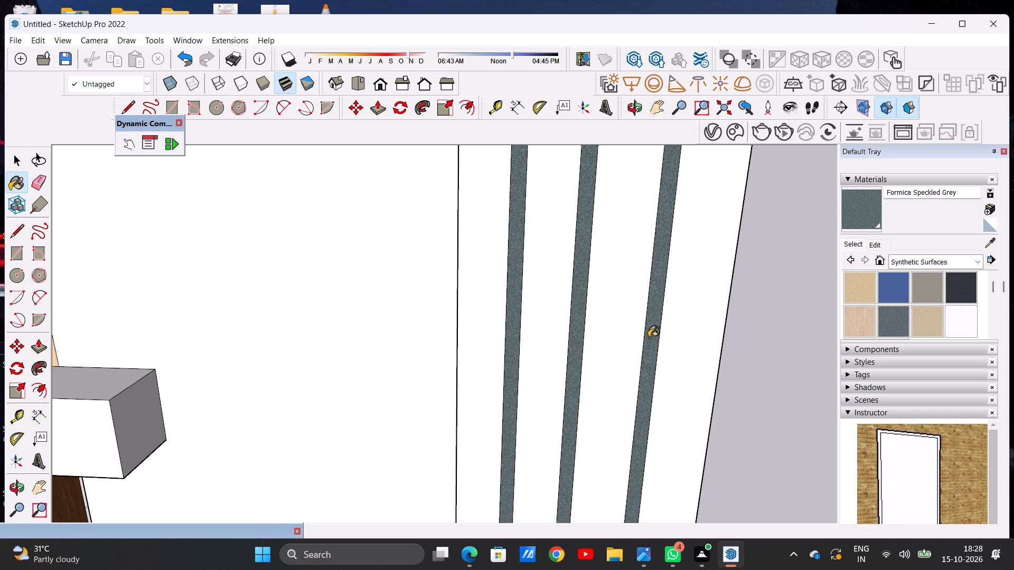
scroll(510, 298, "down", 4)
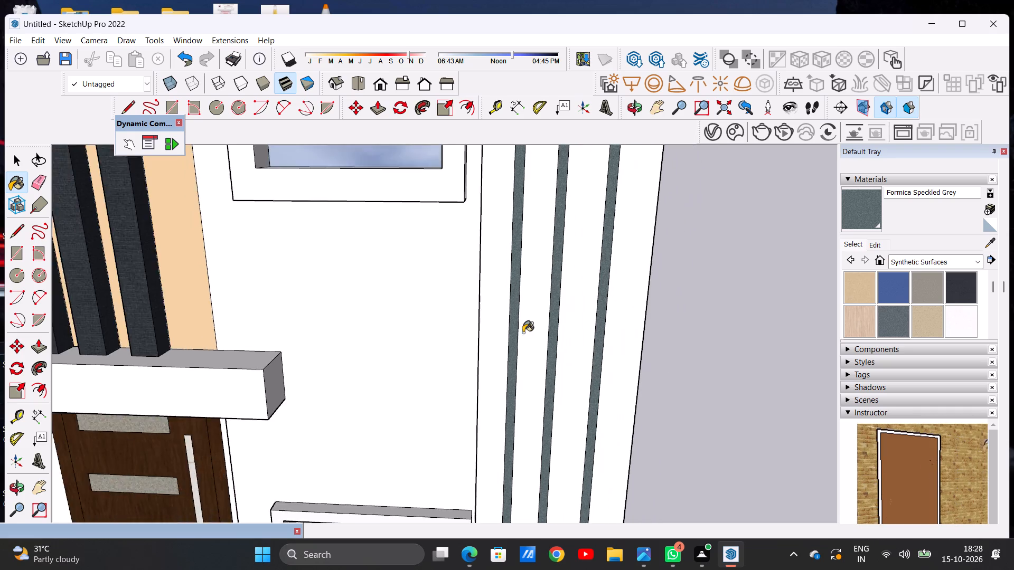
scroll(523, 332, "down", 5)
middle_click_drag(510, 369, 505, 366)
scroll(495, 379, "down", 9)
middle_click_drag(520, 379, 487, 335)
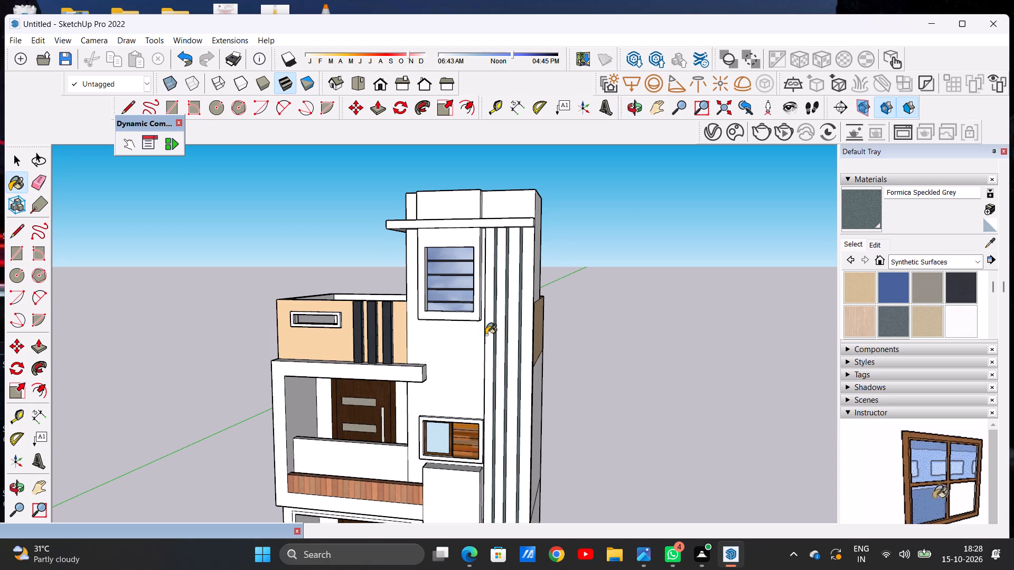
Repaint the three narrow vertical strips on the tower's front with Formica Graystone from Synthetic Surfaces.
scroll(506, 320, "up", 2)
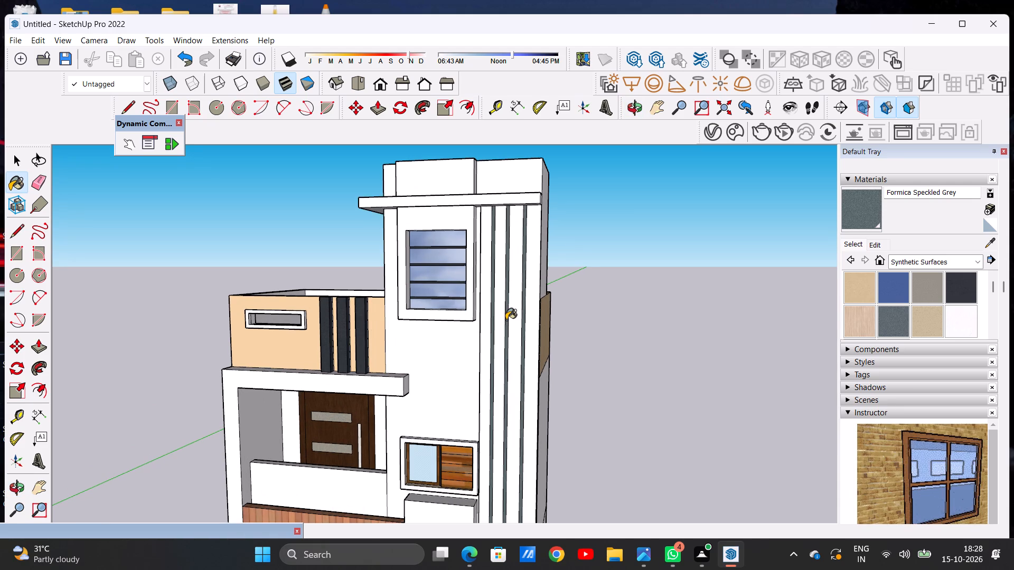
scroll(531, 329, "up", 2)
middle_click_drag(500, 343, 517, 343)
scroll(515, 343, "up", 4)
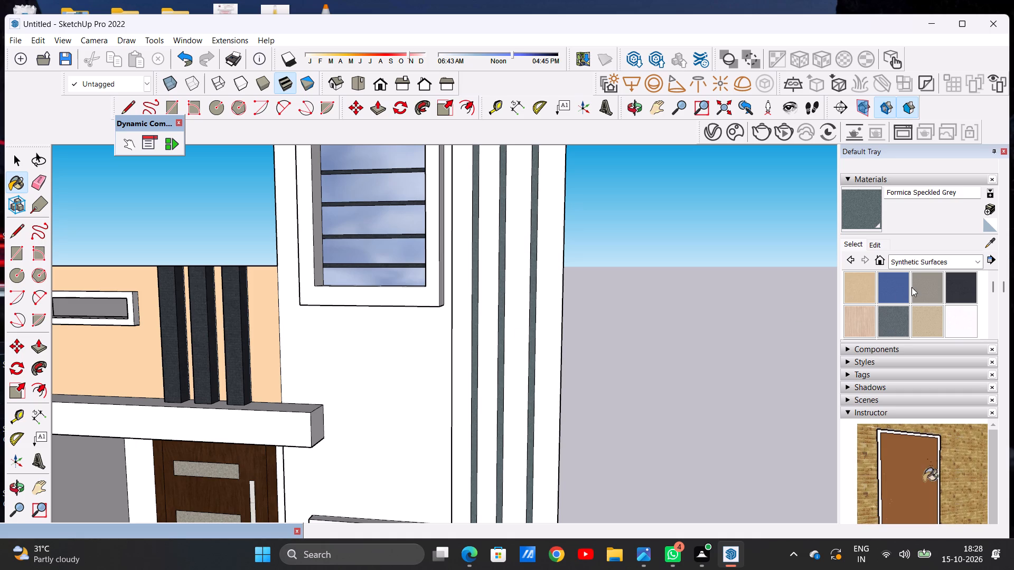
left_click(925, 286)
scroll(474, 353, "up", 6)
left_click(473, 350)
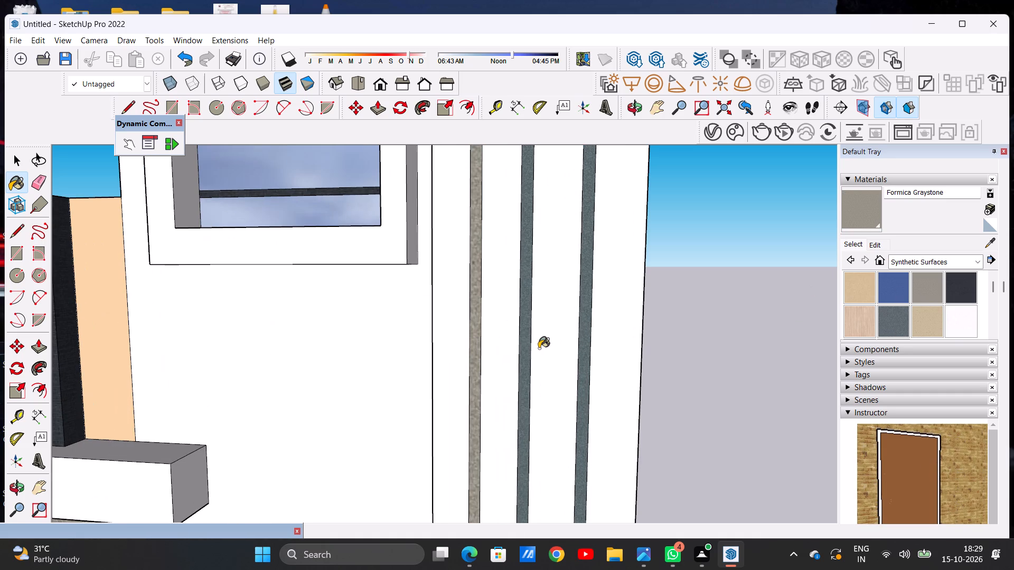
left_click(528, 354)
left_click(583, 354)
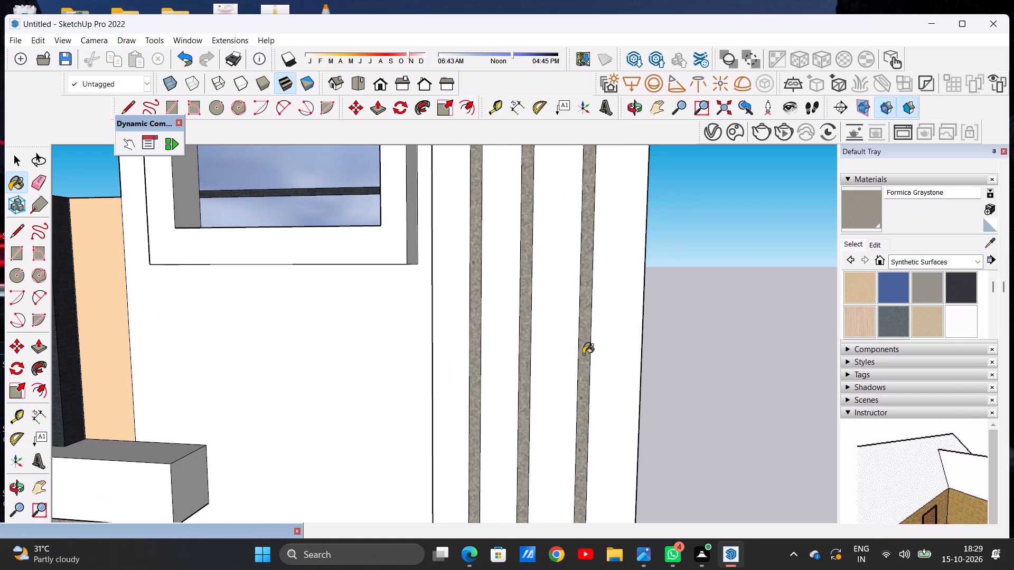
scroll(481, 330, "down", 15)
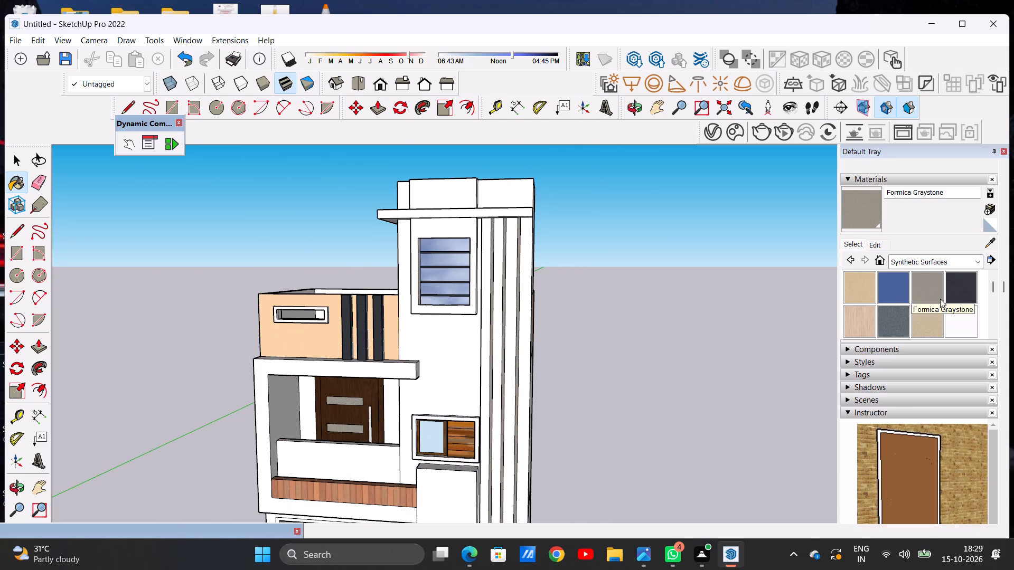
Paint the four wide vertical bands beside the narrow strips on the tower's front with Formica Laminate Dark.
left_click(966, 289)
scroll(493, 334, "up", 15)
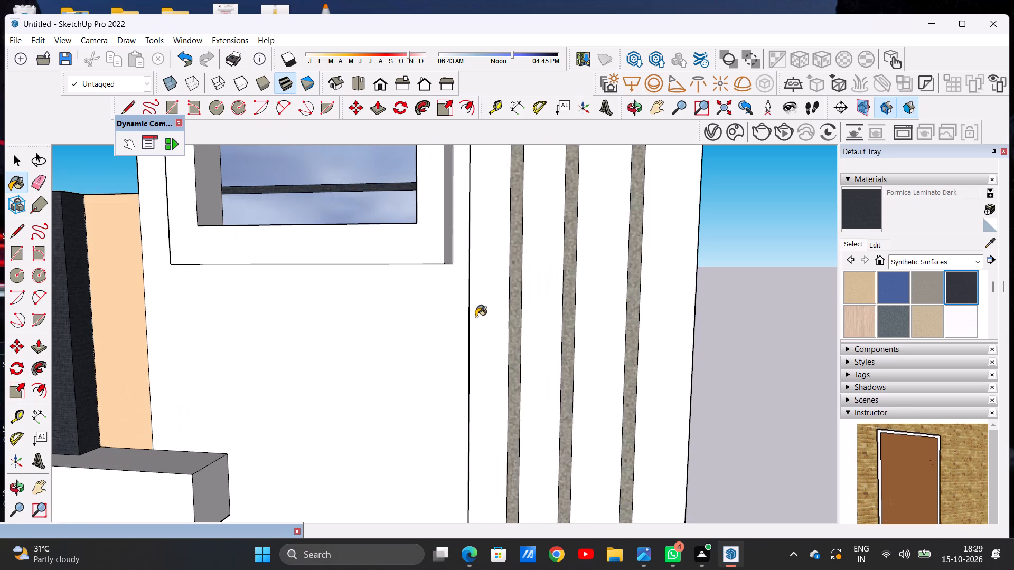
left_click(482, 316)
left_click(544, 317)
left_click(598, 327)
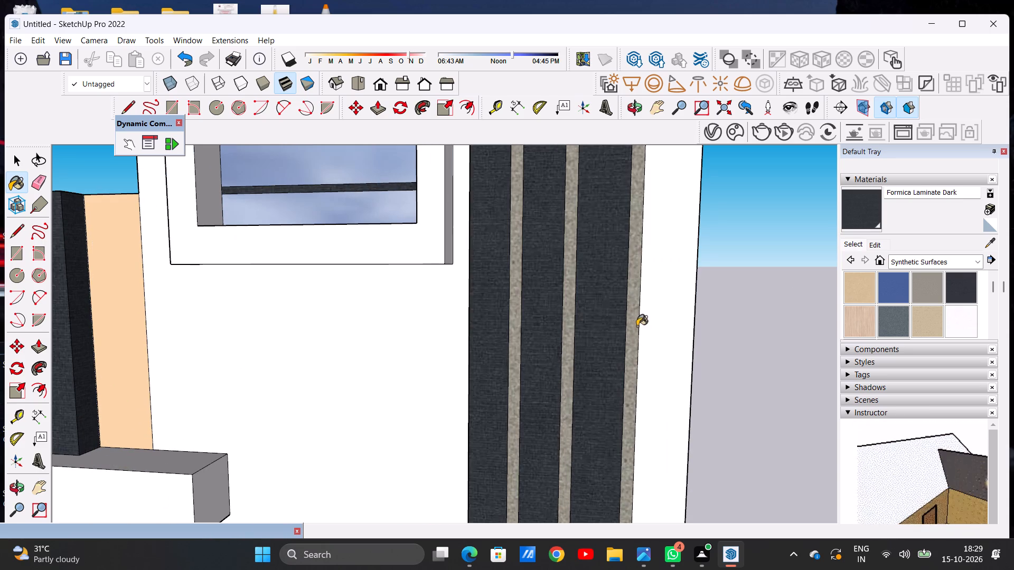
left_click(662, 324)
scroll(554, 334, "down", 16)
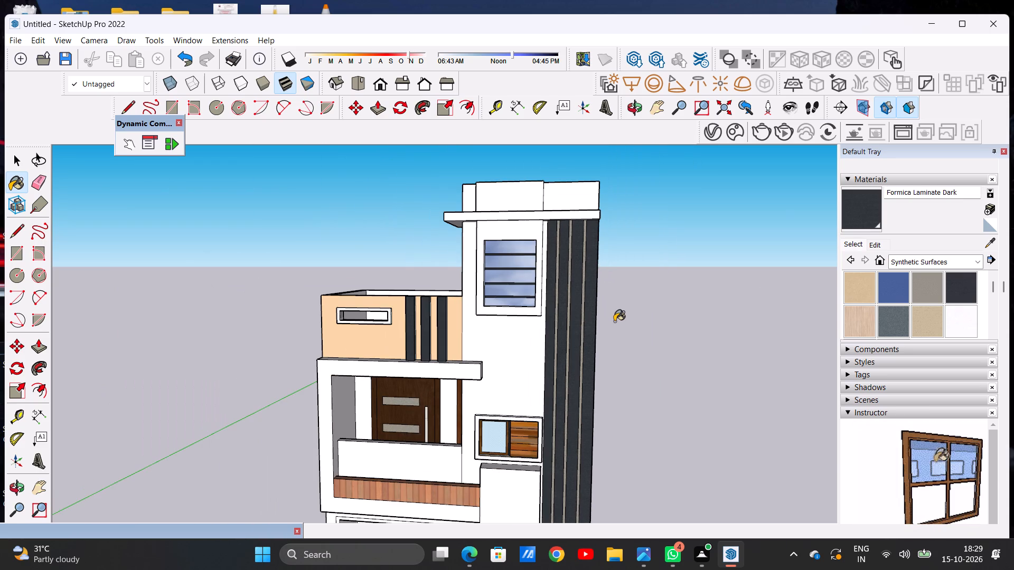
Examine the tower's dark bands against the balcony fins and the surrounding front walls from several angles.
middle_click_drag(574, 321, 560, 343)
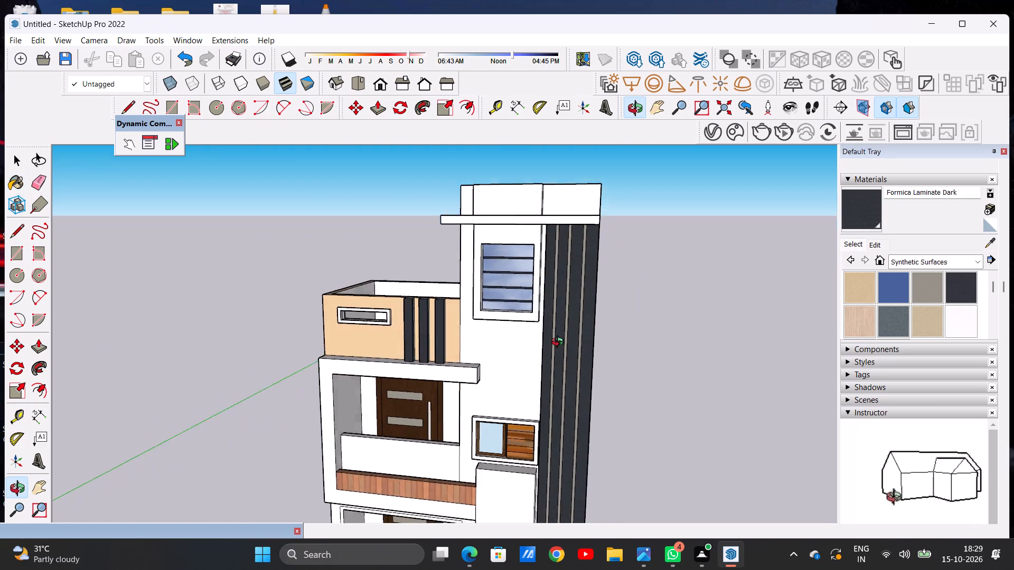
middle_click_drag(560, 343, 564, 326)
scroll(564, 348, "up", 11)
middle_click_drag(487, 368, 682, 364)
middle_click_drag(621, 368, 517, 391)
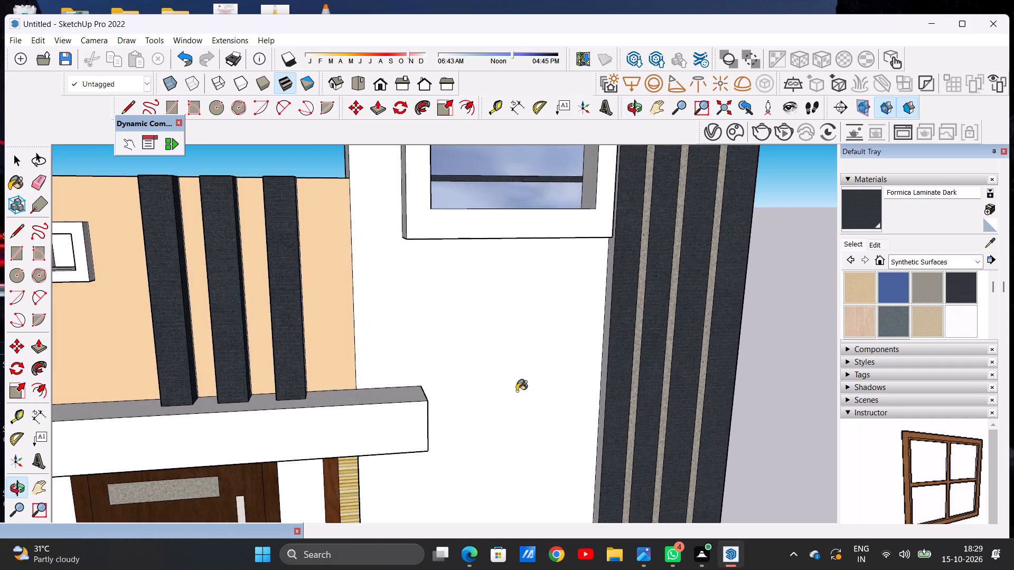
scroll(564, 366, "down", 16)
middle_click_drag(584, 361, 474, 370)
scroll(603, 358, "up", 1)
scroll(603, 358, "down", 1)
scroll(603, 358, "up", 7)
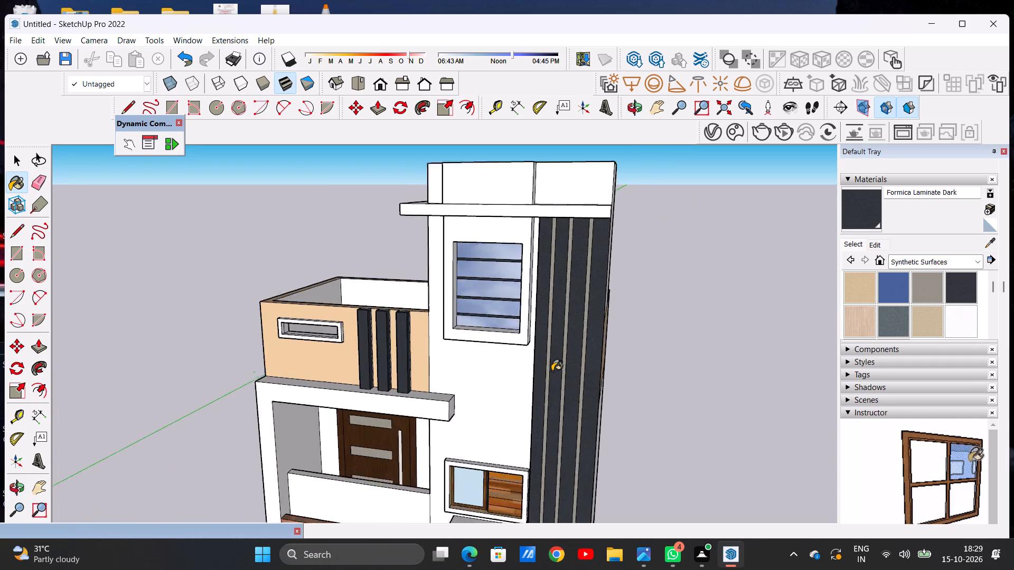
scroll(552, 371, "up", 2)
scroll(528, 362, "down", 3)
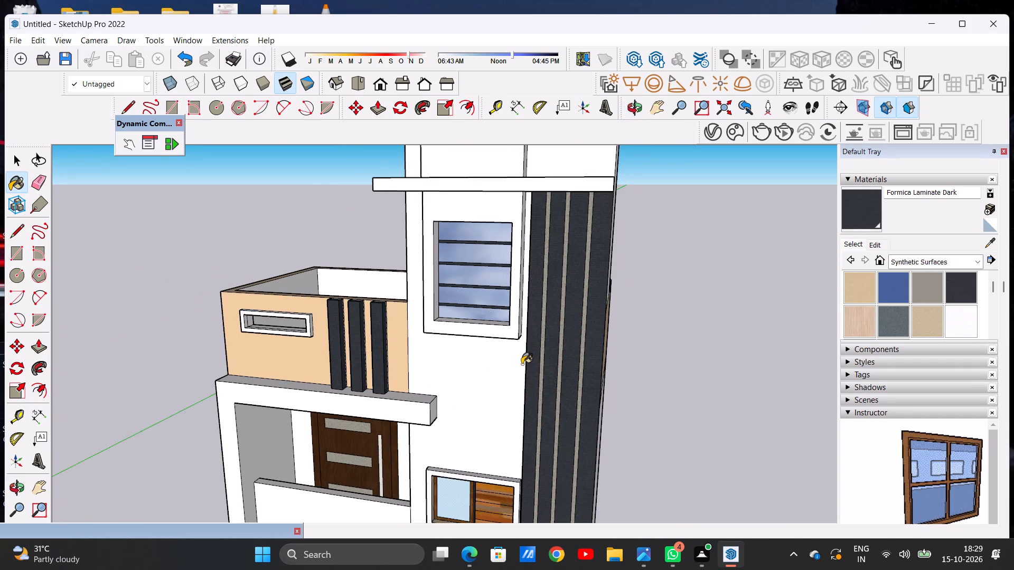
middle_click_drag(522, 364, 676, 354)
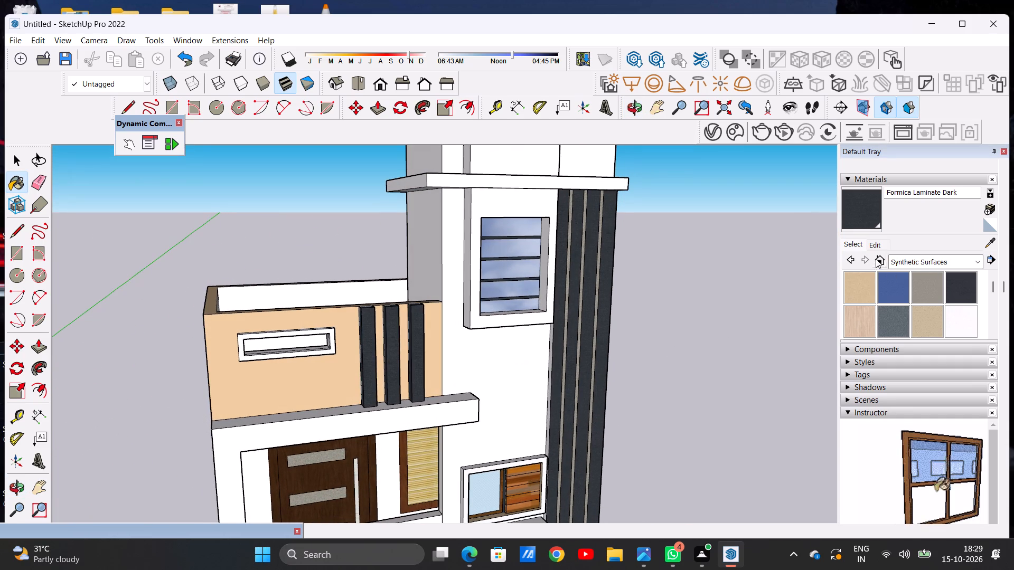
Lighten the Formica Laminate Dark material slightly by raising its colour brightness.
left_click(872, 246)
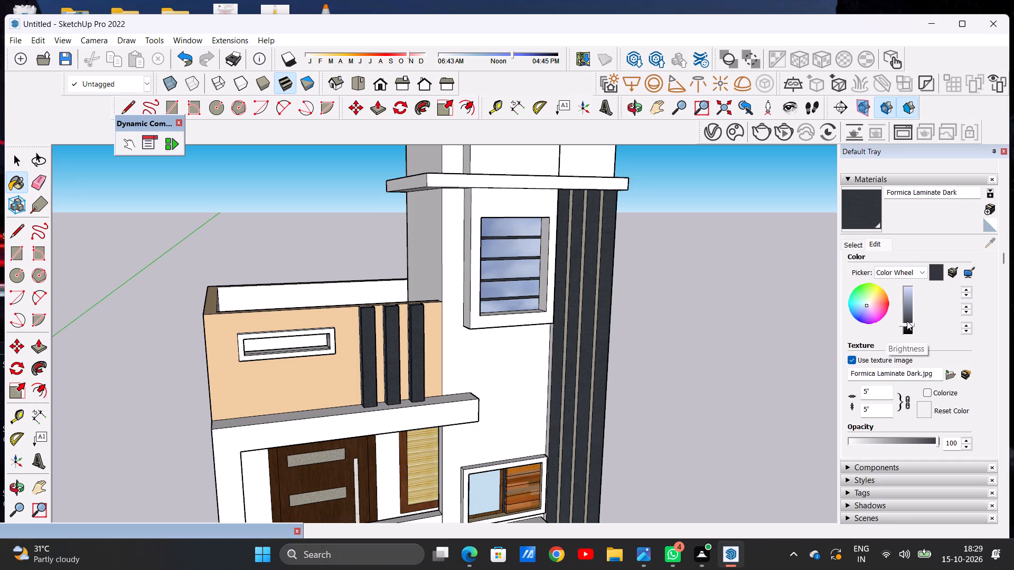
left_click(907, 321)
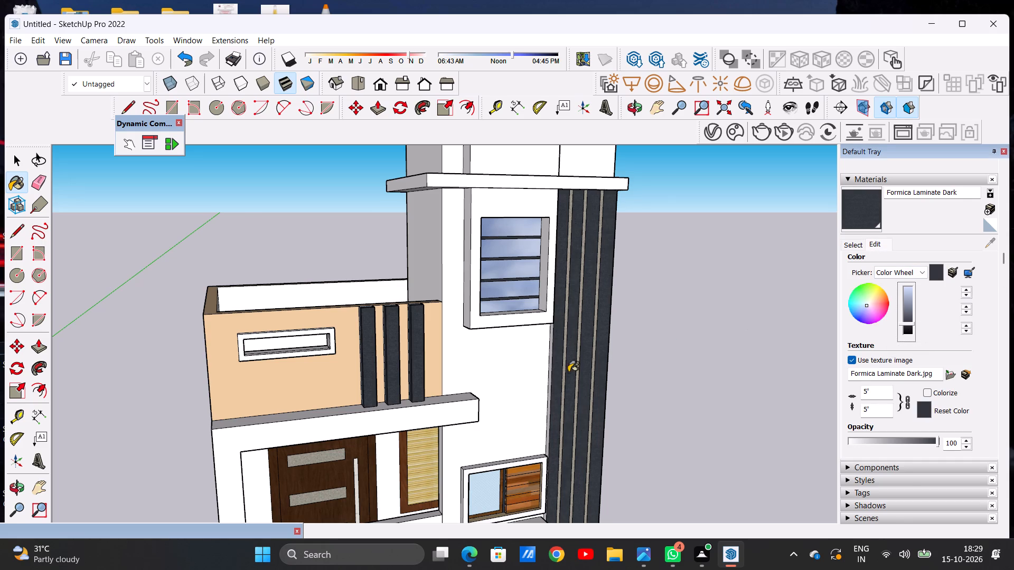
scroll(554, 375, "up", 6)
scroll(884, 338, "up", 2)
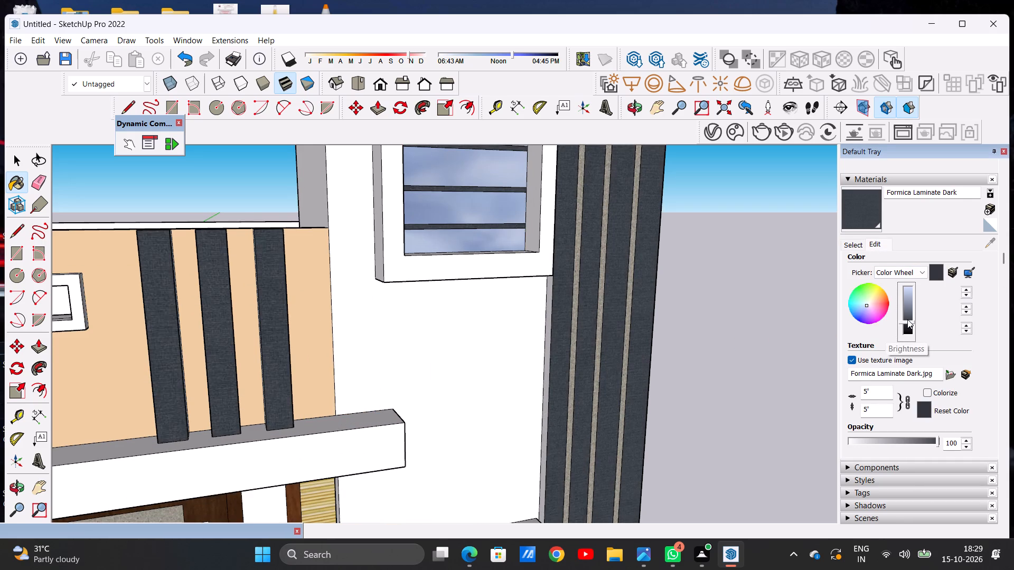
left_click(907, 319)
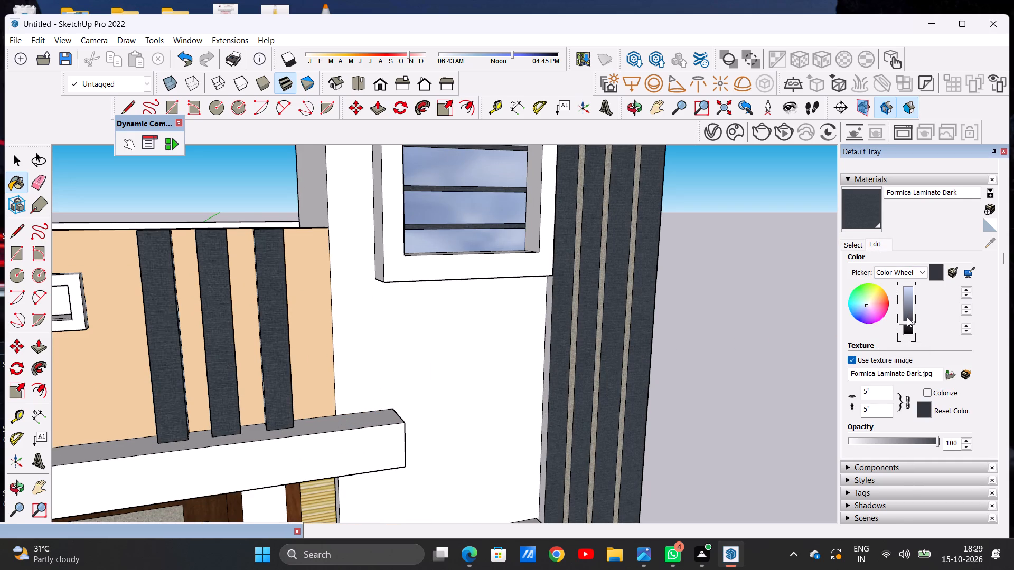
left_click(907, 317)
scroll(482, 320, "down", 7)
middle_click_drag(520, 319, 292, 340)
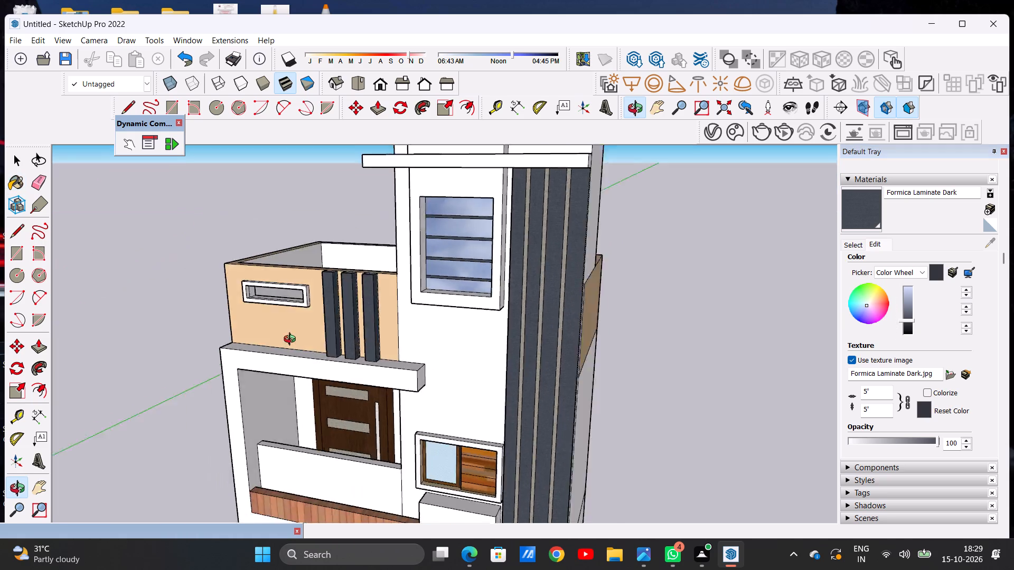
middle_click_drag(292, 340, 546, 326)
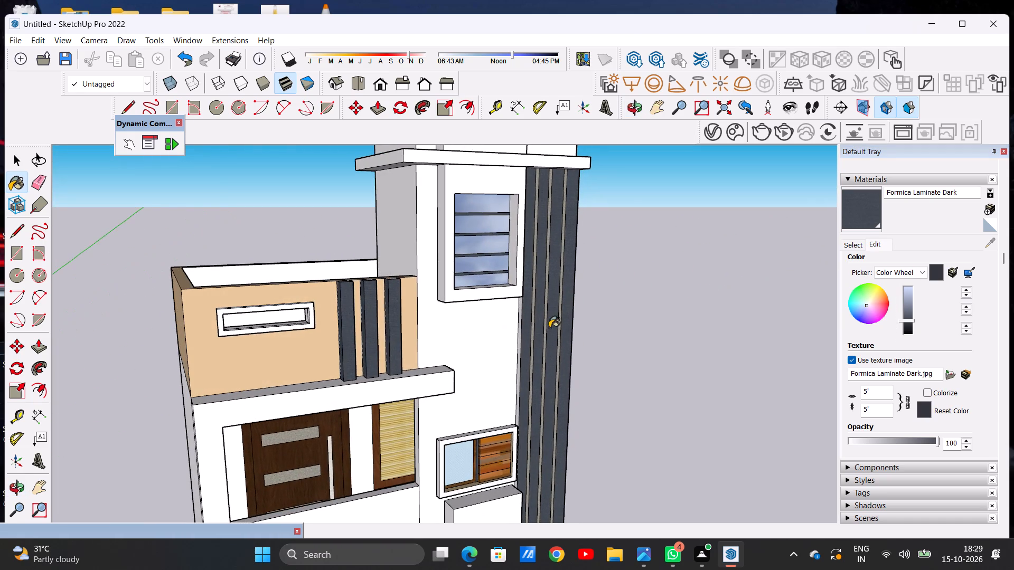
Paint the narrow side face of the tower's dark banded panel, next to the tower window, with Formica Laminate Dark.
scroll(526, 326, "up", 15)
left_click(510, 318)
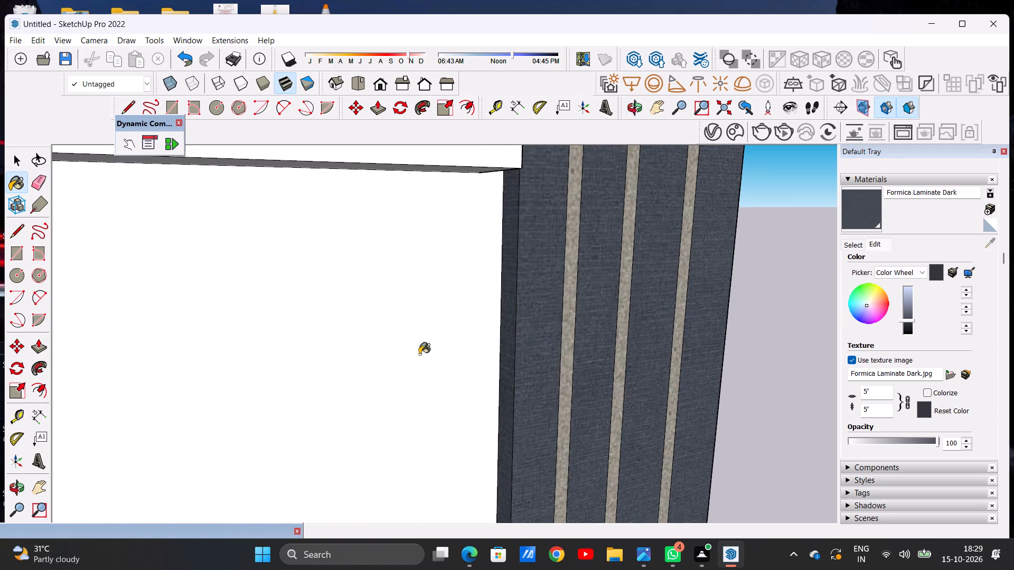
scroll(331, 364, "down", 20)
scroll(331, 364, "down", 1)
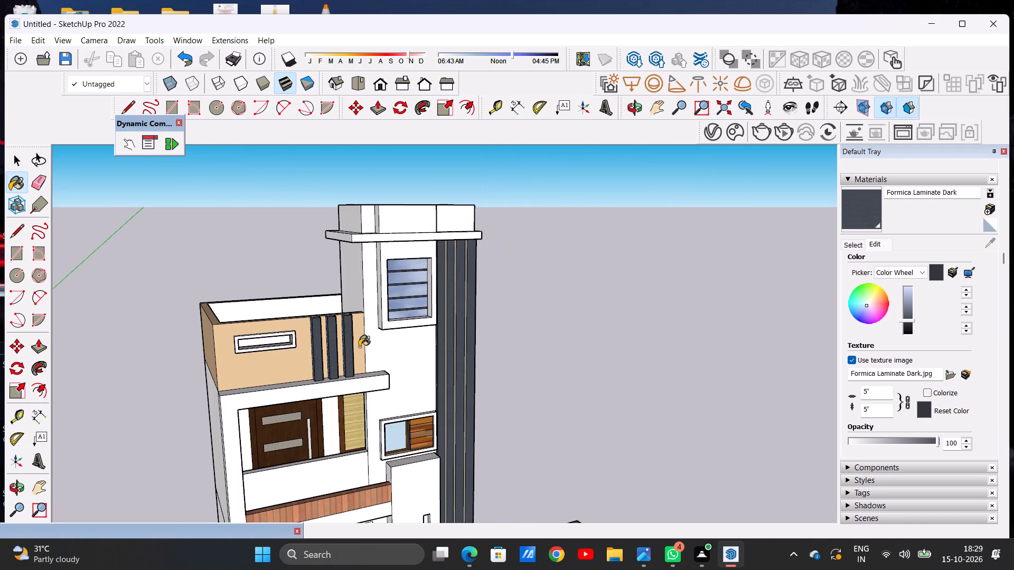
scroll(456, 444, "up", 5)
middle_click_drag(449, 406, 178, 406)
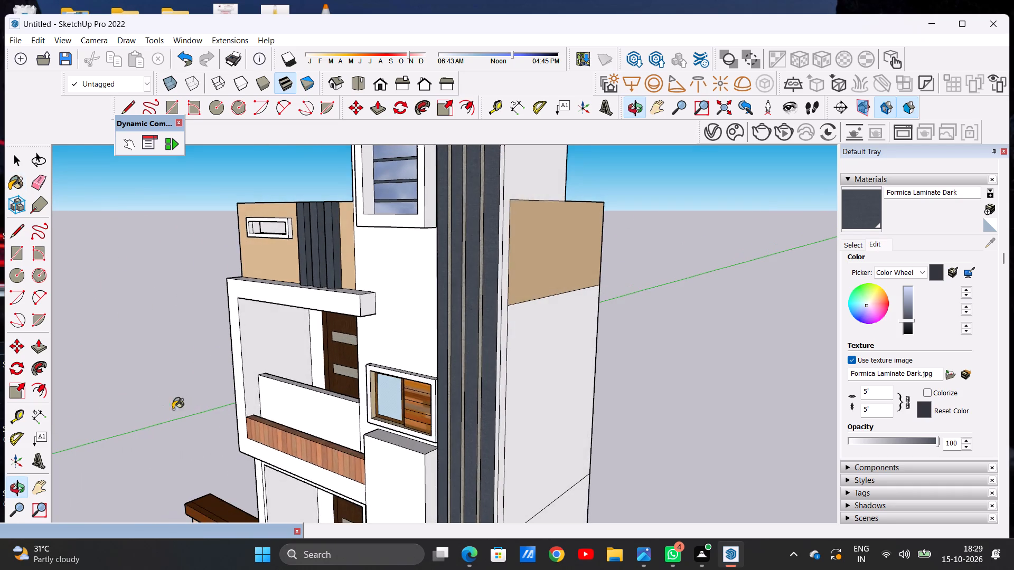
scroll(435, 362, "up", 12)
left_click(549, 348)
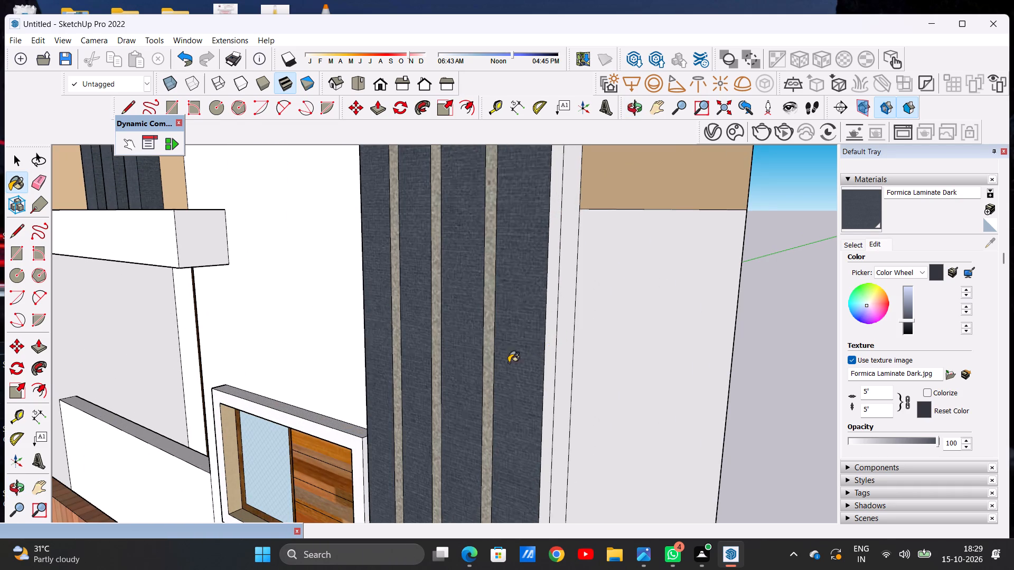
scroll(498, 369, "down", 14)
Examine the dark banded panel's side edges and its junction with the white front wall along the tower's height.
middle_click_drag(438, 359, 541, 354)
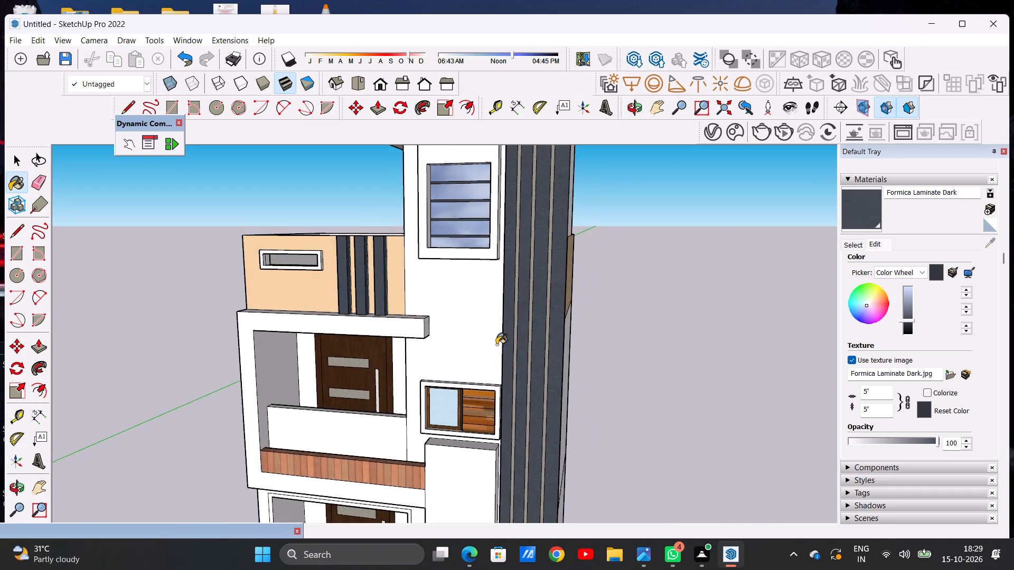
scroll(497, 345, "down", 3)
middle_click_drag(495, 344, 608, 354)
scroll(491, 324, "up", 12)
middle_click_drag(492, 326, 572, 335)
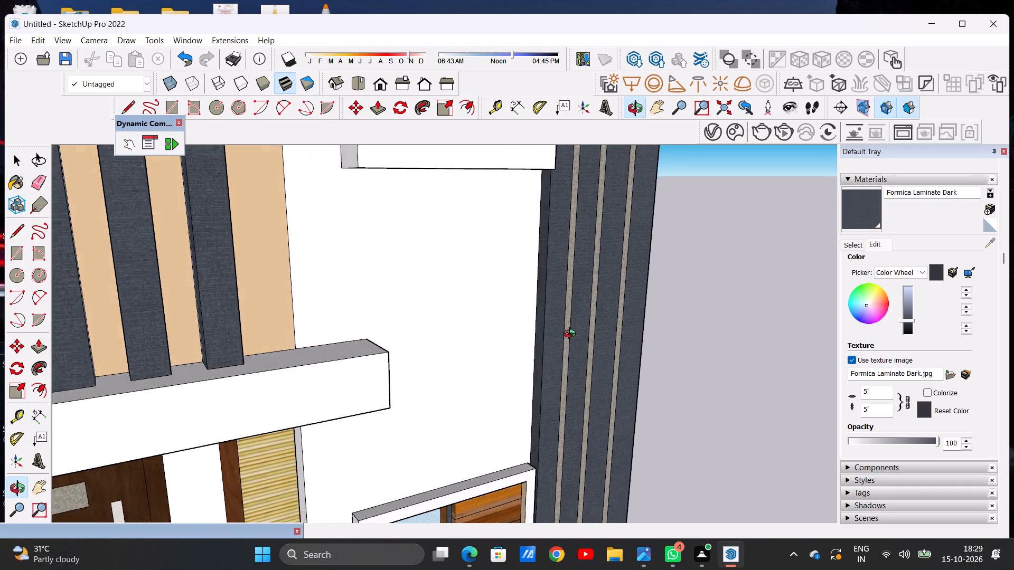
middle_click_drag(572, 335, 510, 339)
scroll(503, 340, "down", 19)
scroll(488, 421, "up", 3)
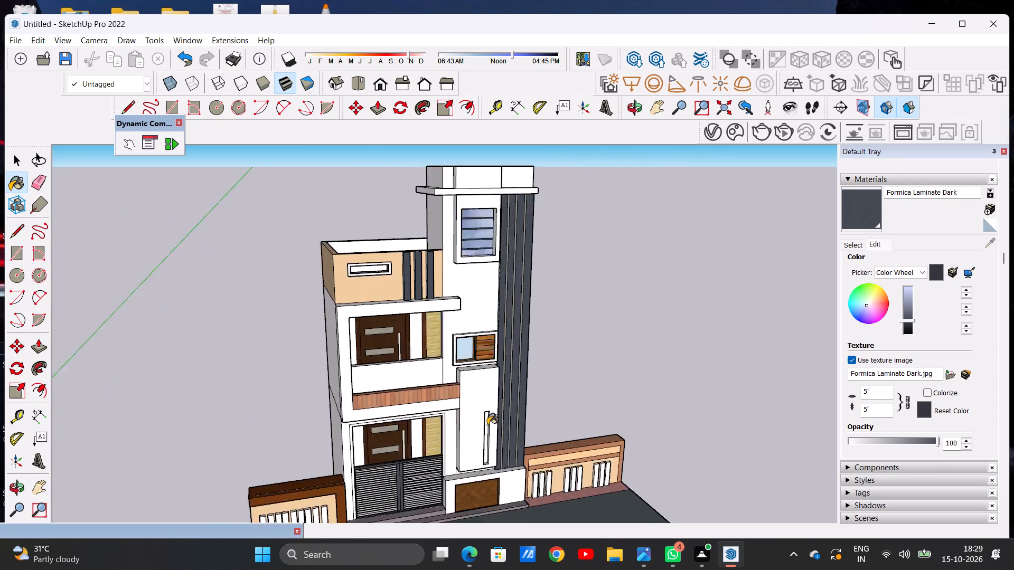
scroll(487, 425, "up", 16)
middle_click_drag(496, 379, 341, 390)
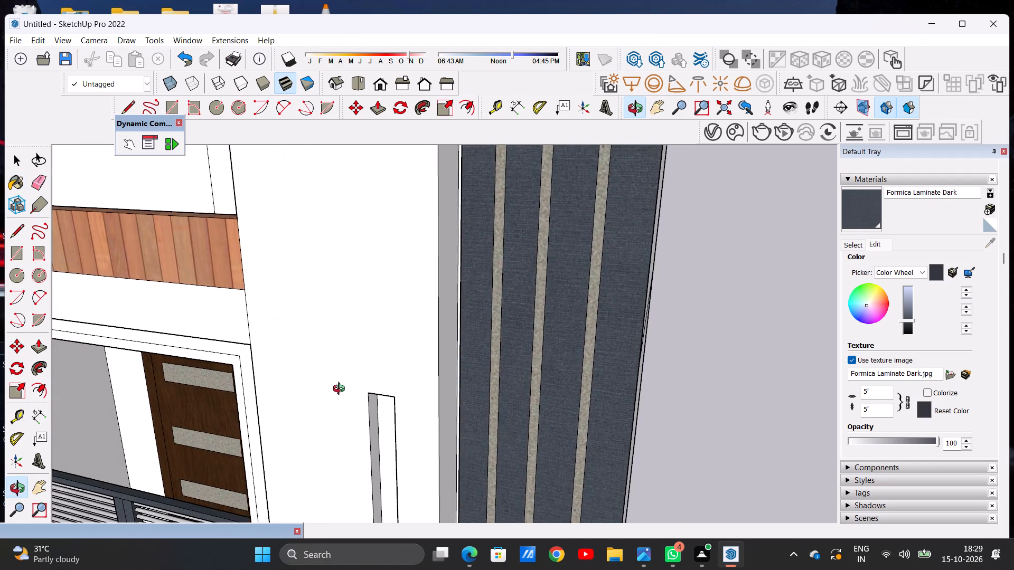
middle_click_drag(341, 390, 345, 389)
scroll(467, 365, "up", 13)
middle_click_drag(448, 345, 506, 343)
scroll(514, 329, "up", 10)
middle_click_drag(487, 318, 504, 324)
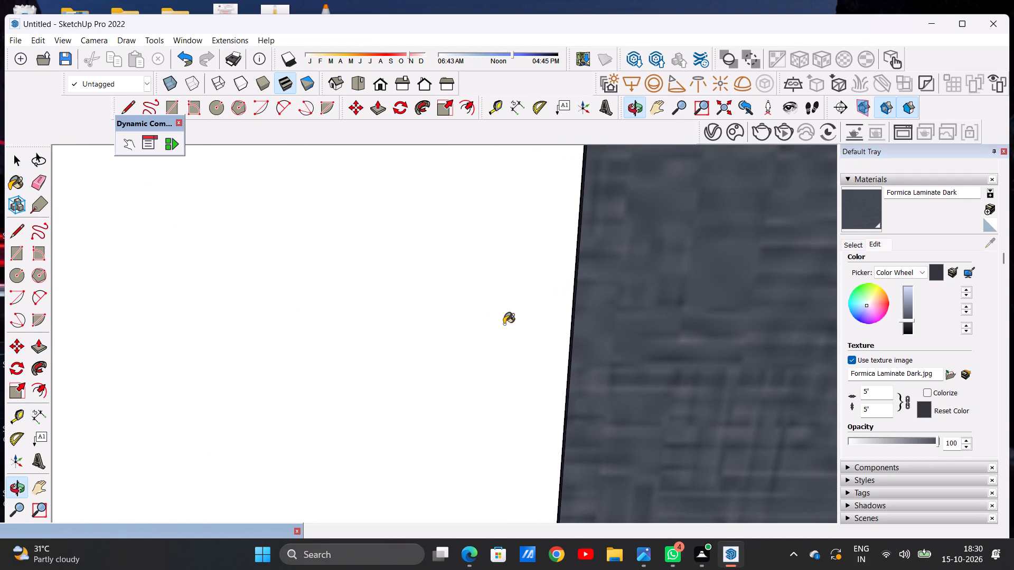
Examine the whole front elevation, including the balcony and projecting white panel, for surfaces that still need colour.
scroll(410, 359, "down", 20)
scroll(410, 359, "down", 20)
scroll(410, 359, "down", 5)
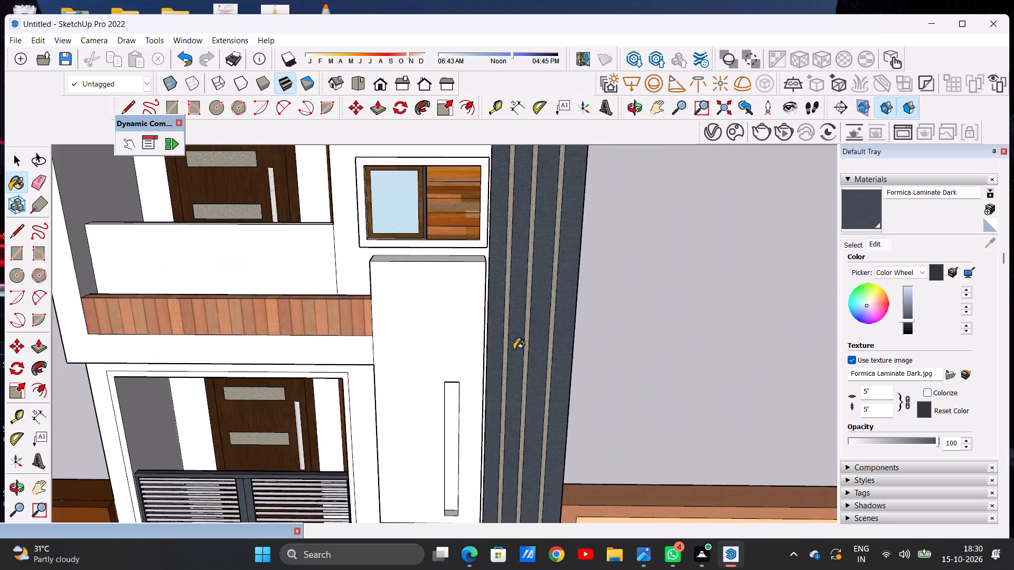
scroll(514, 349, "down", 20)
scroll(536, 350, "up", 8)
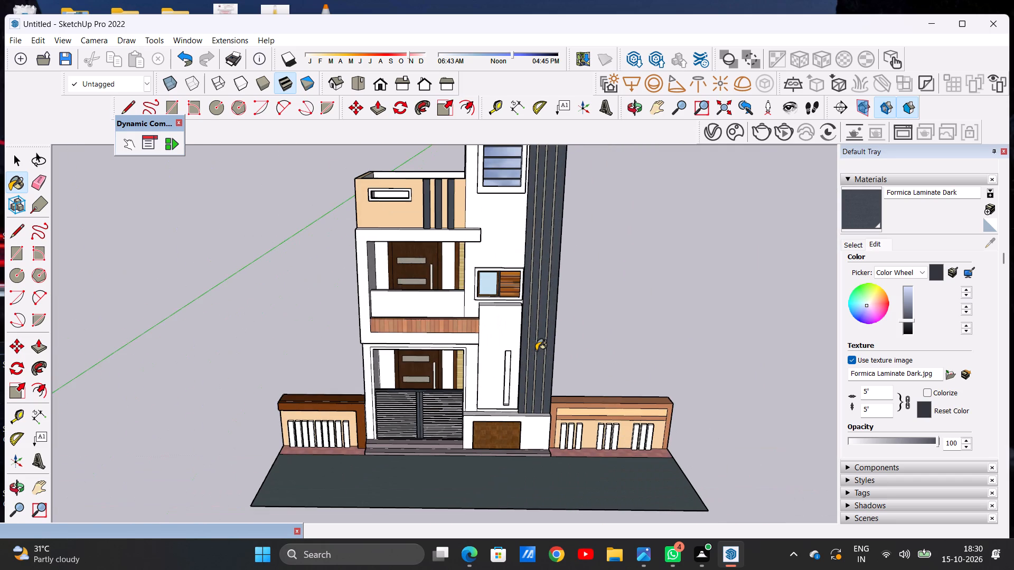
scroll(515, 335, "down", 1)
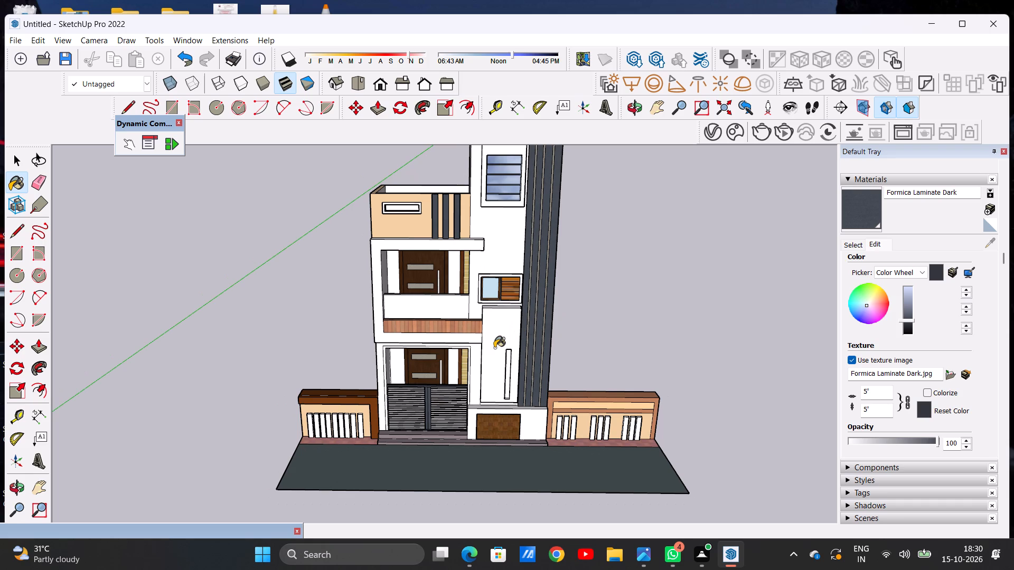
scroll(494, 348, "down", 5)
scroll(484, 347, "up", 14)
middle_click_drag(452, 248, 381, 248)
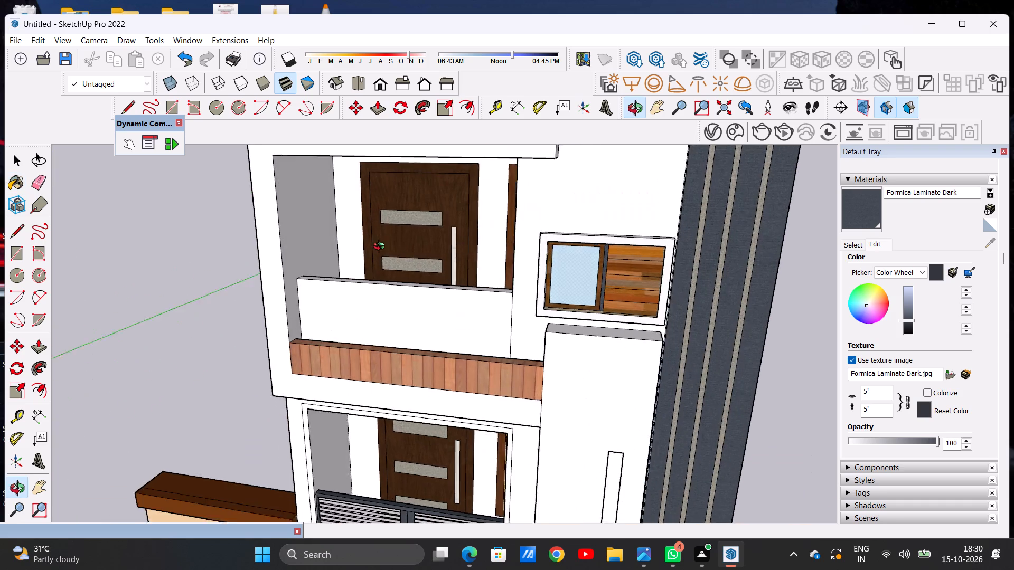
middle_click_drag(381, 248, 437, 251)
middle_click(437, 251)
scroll(437, 251, "up", 1)
key("space")
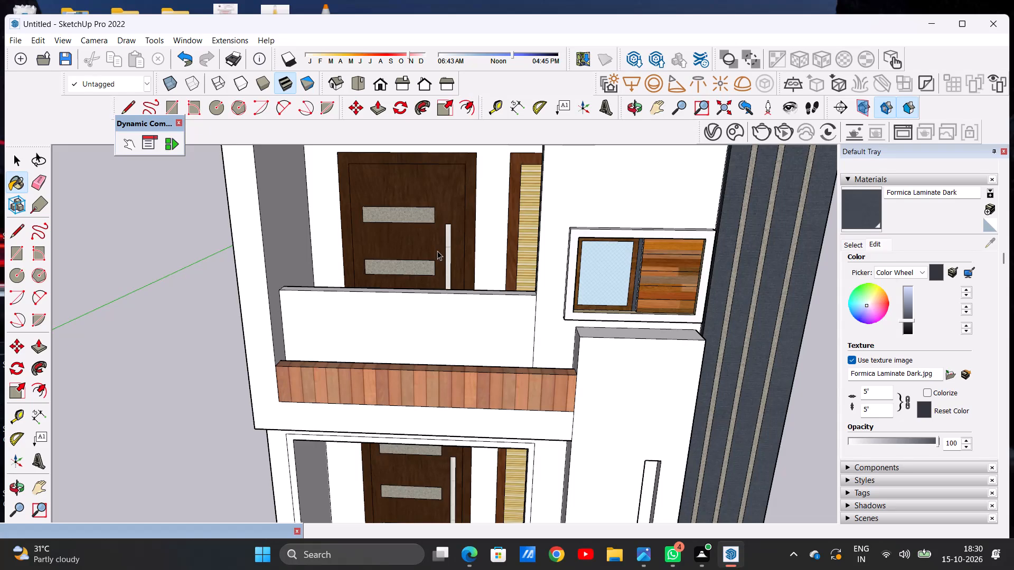
scroll(420, 276, "down", 8)
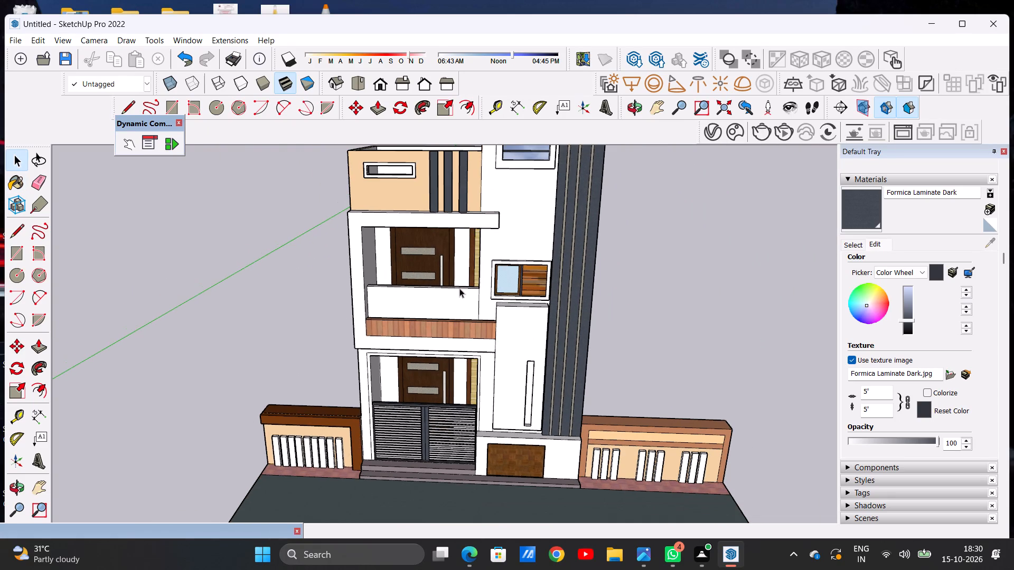
middle_click_drag(467, 307, 471, 291)
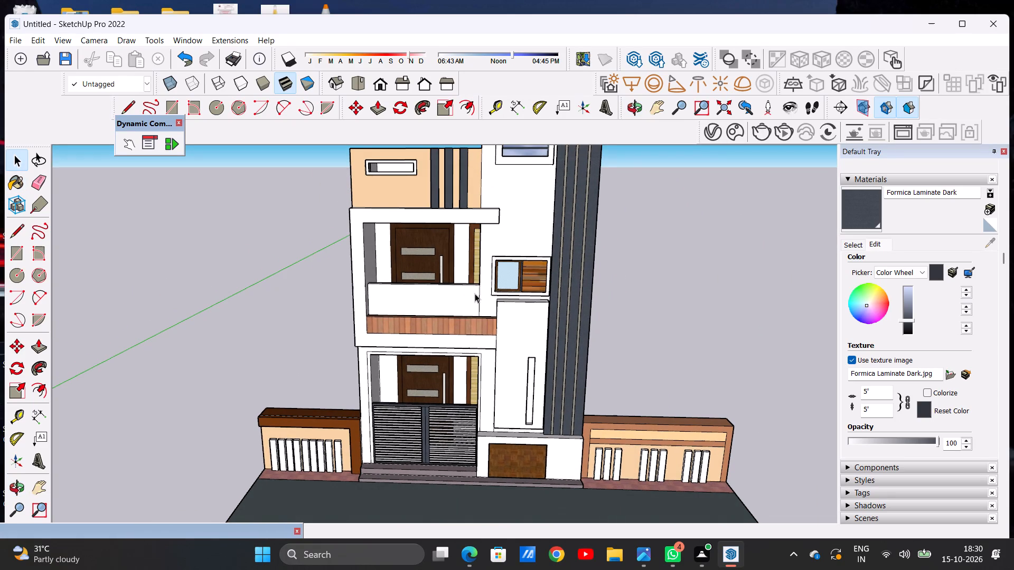
Paint the ground-floor front wall surrounding the gate and entrance opening with 0100_SteelBlue from the Colors-Named collection.
scroll(366, 383, "up", 7)
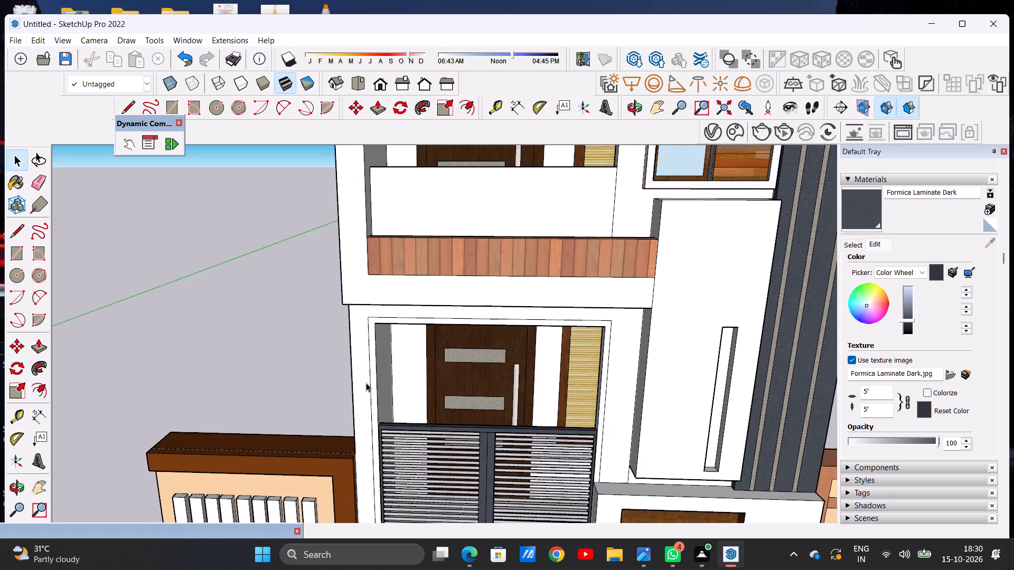
middle_click_drag(366, 383, 374, 354)
scroll(374, 354, "up", 3)
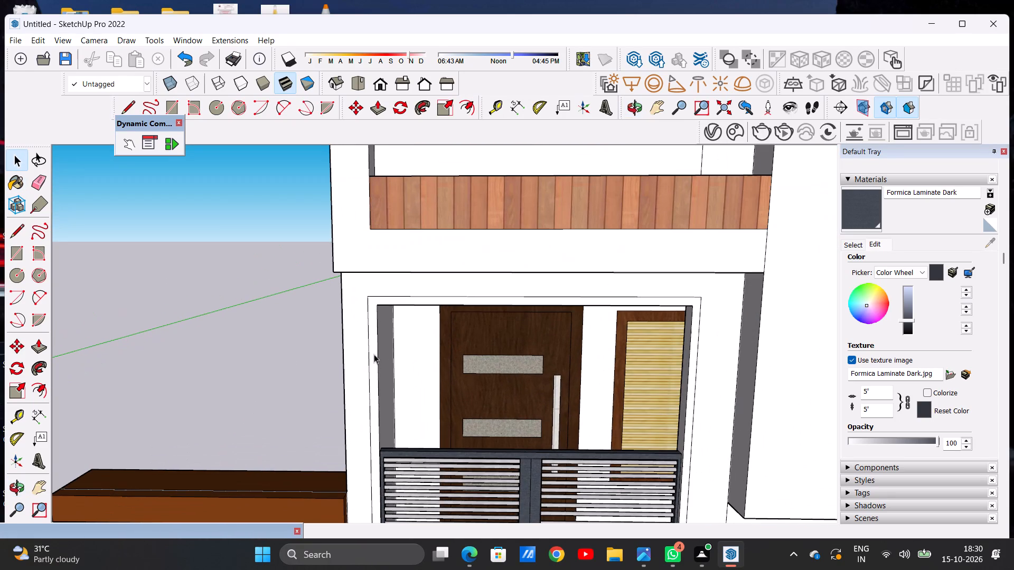
left_click(855, 246)
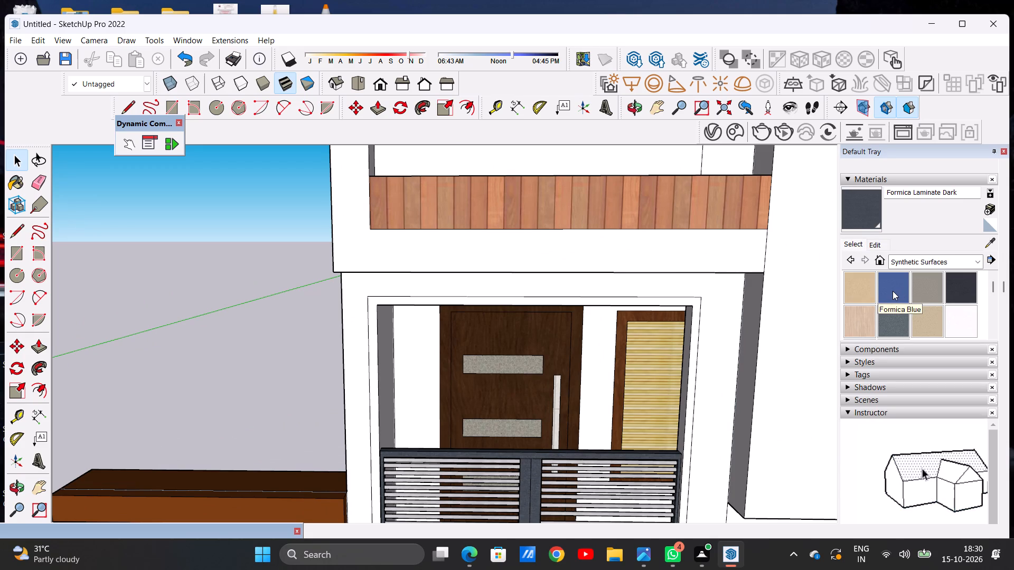
left_click(900, 268)
left_click(922, 315)
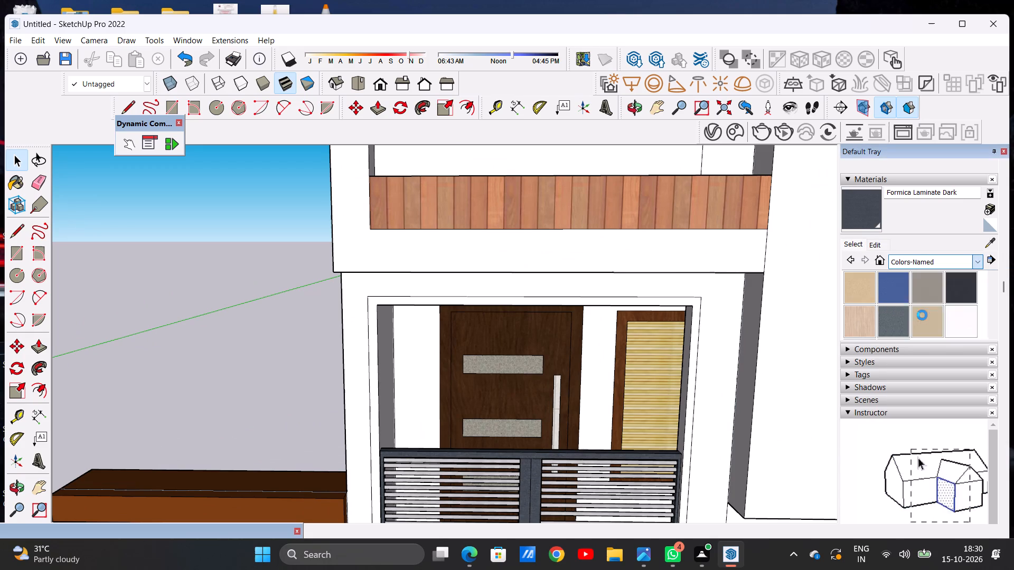
scroll(906, 318, "down", 2)
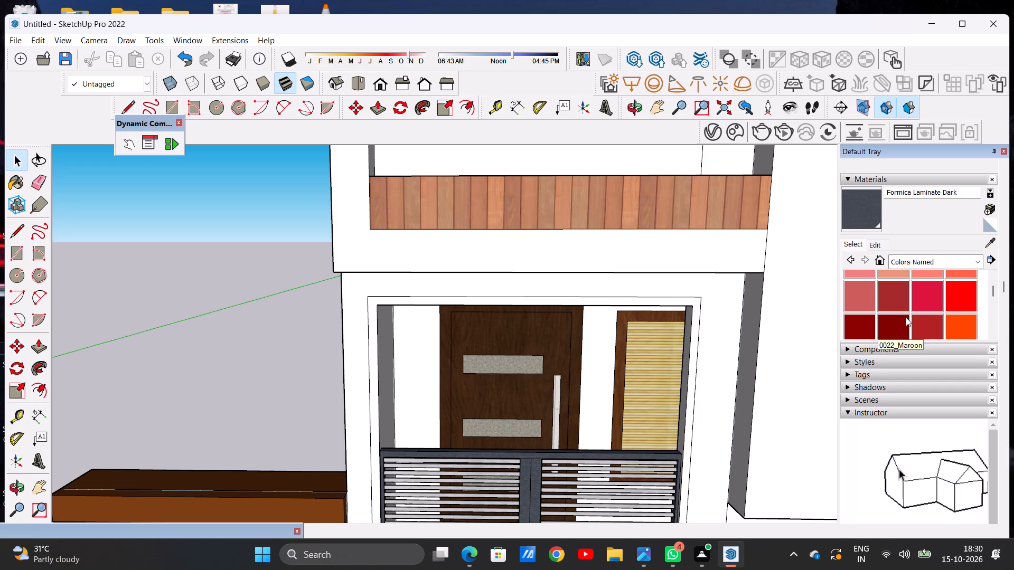
scroll(906, 317, "down", 3)
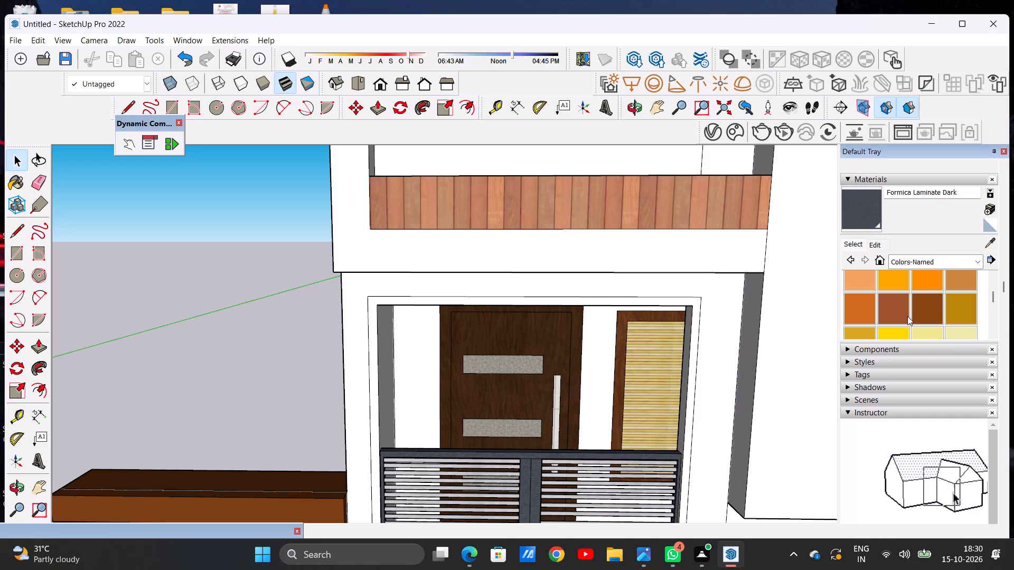
scroll(907, 316, "down", 5)
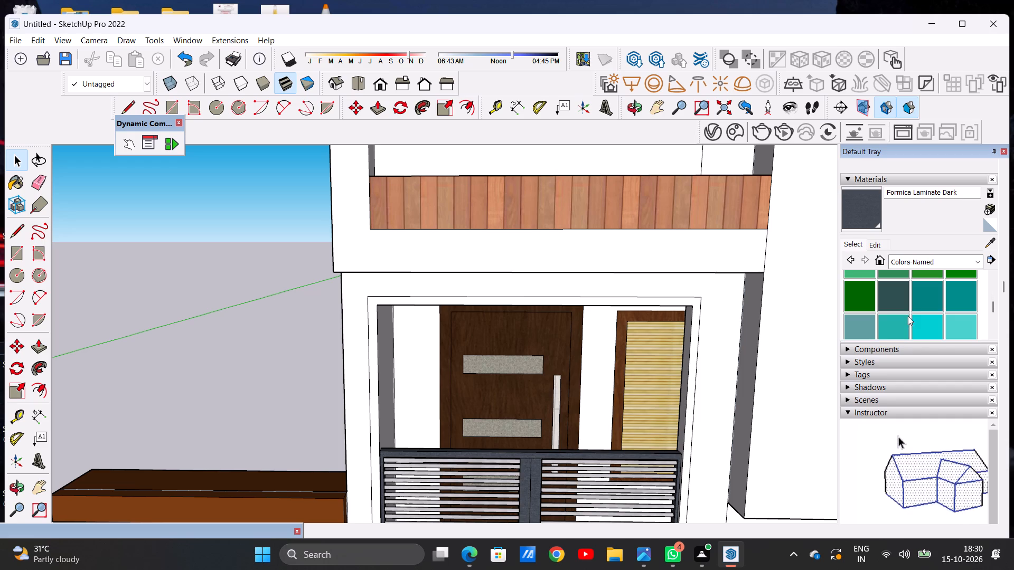
scroll(908, 316, "down", 1)
scroll(908, 316, "up", 1)
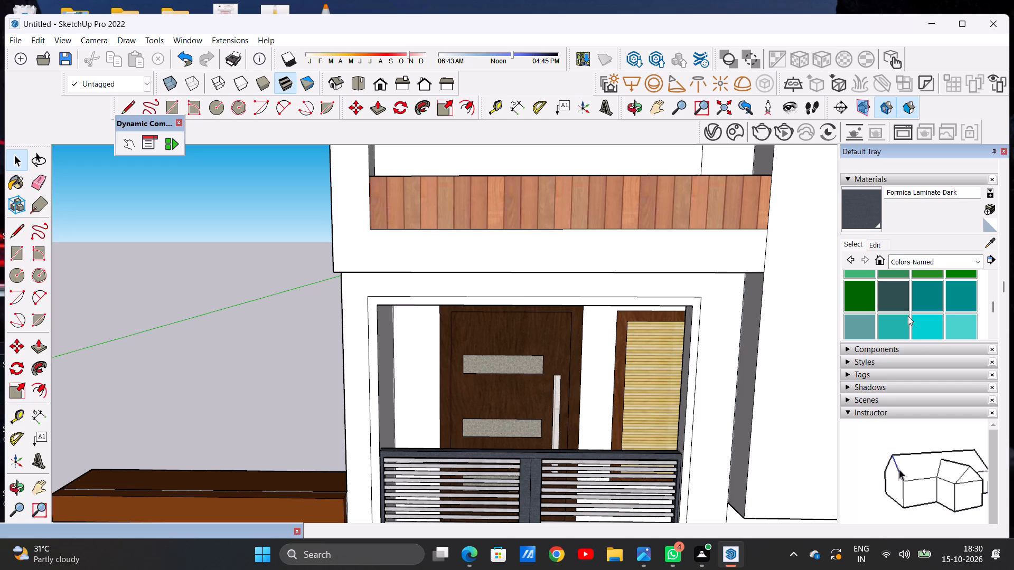
scroll(908, 316, "down", 1)
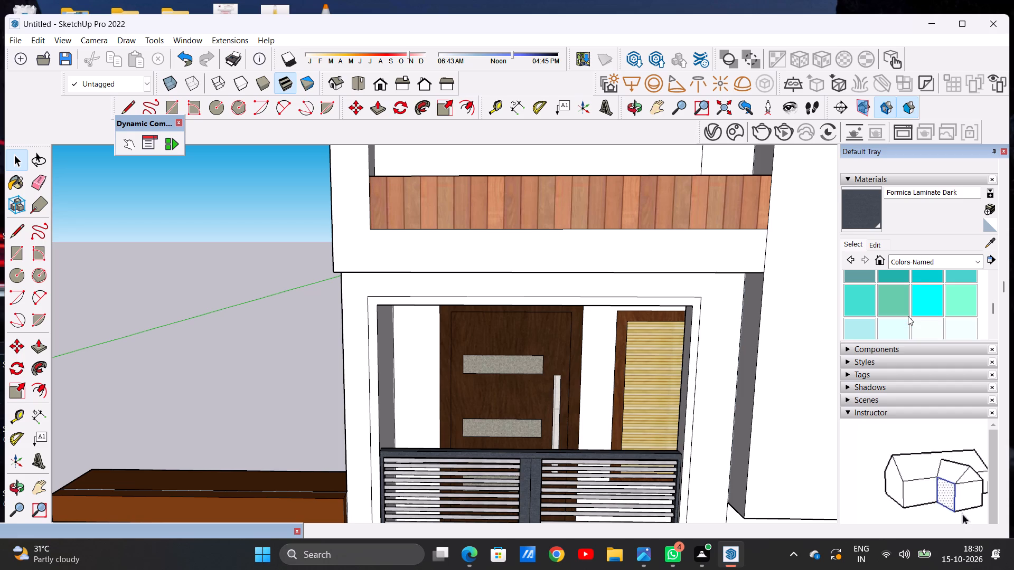
scroll(908, 316, "down", 1)
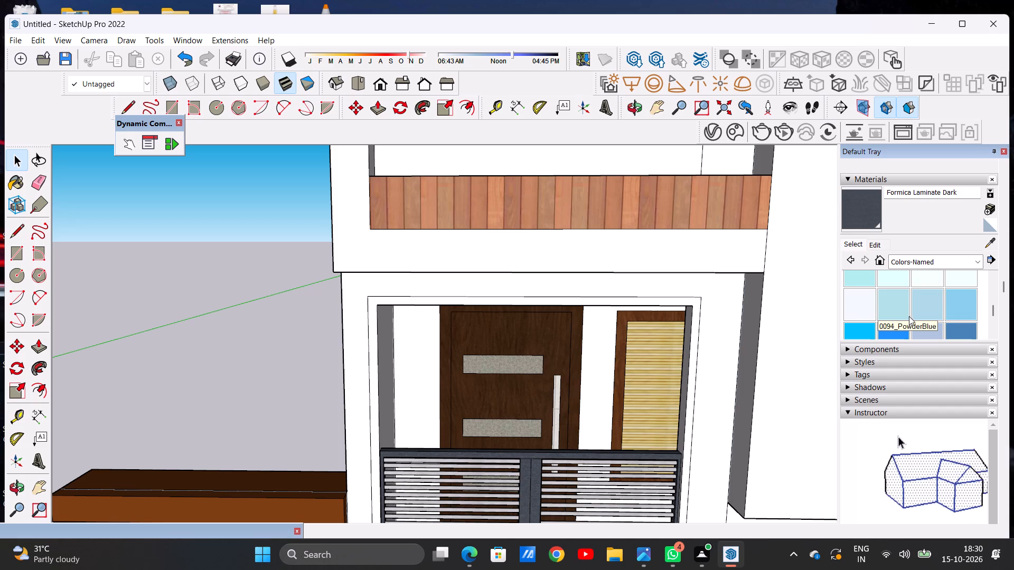
scroll(909, 316, "down", 1)
left_click(963, 273)
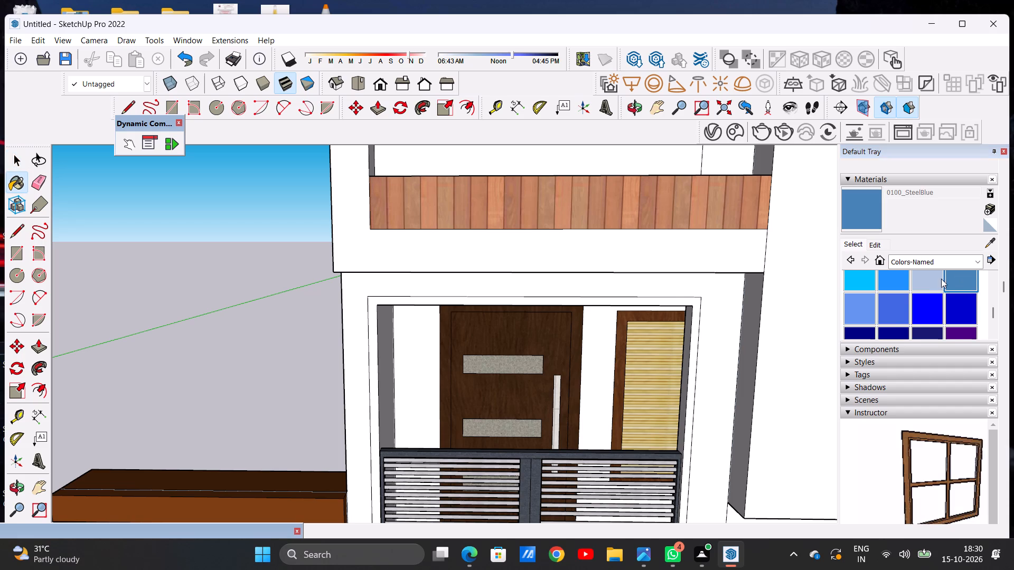
left_click(352, 344)
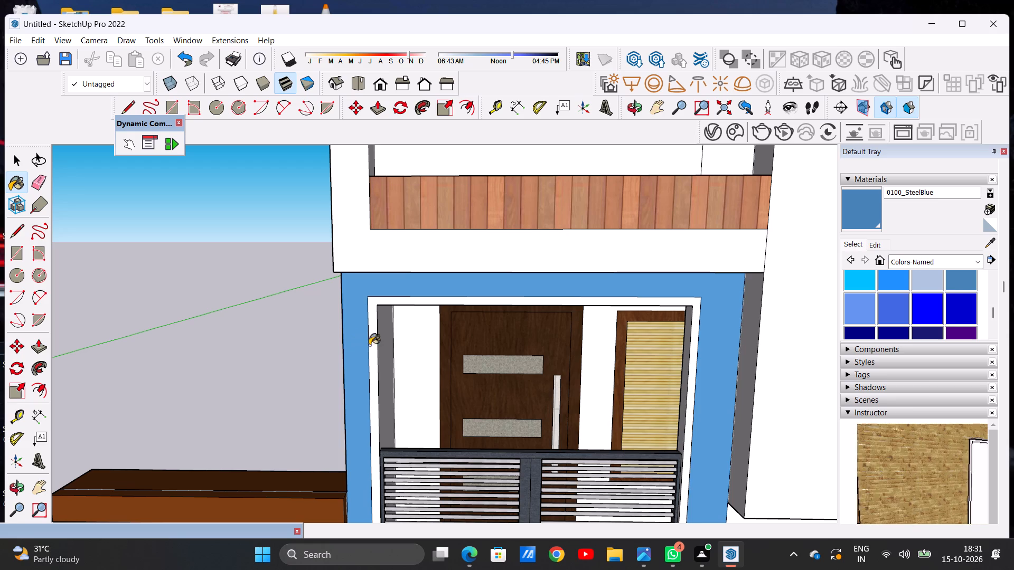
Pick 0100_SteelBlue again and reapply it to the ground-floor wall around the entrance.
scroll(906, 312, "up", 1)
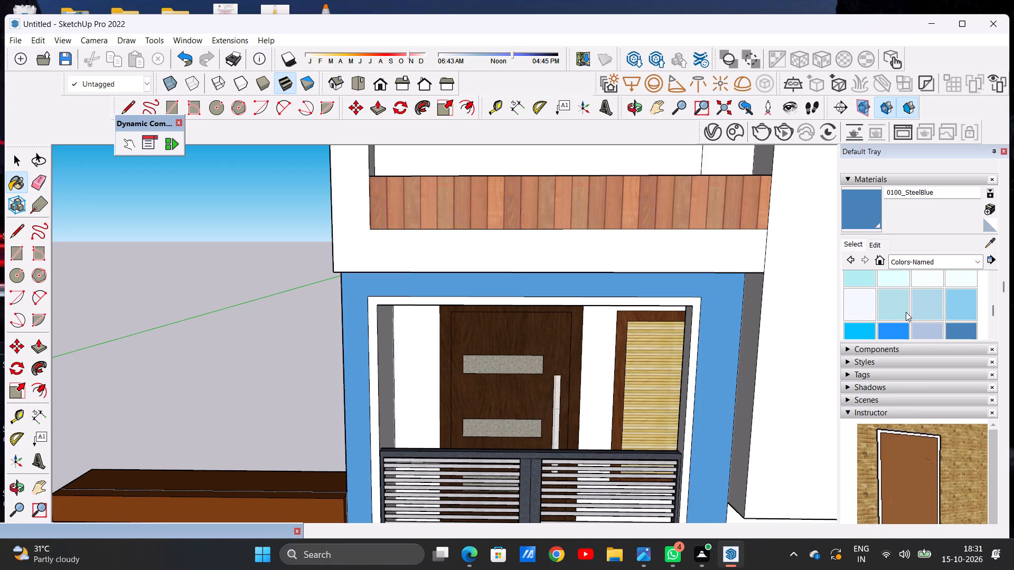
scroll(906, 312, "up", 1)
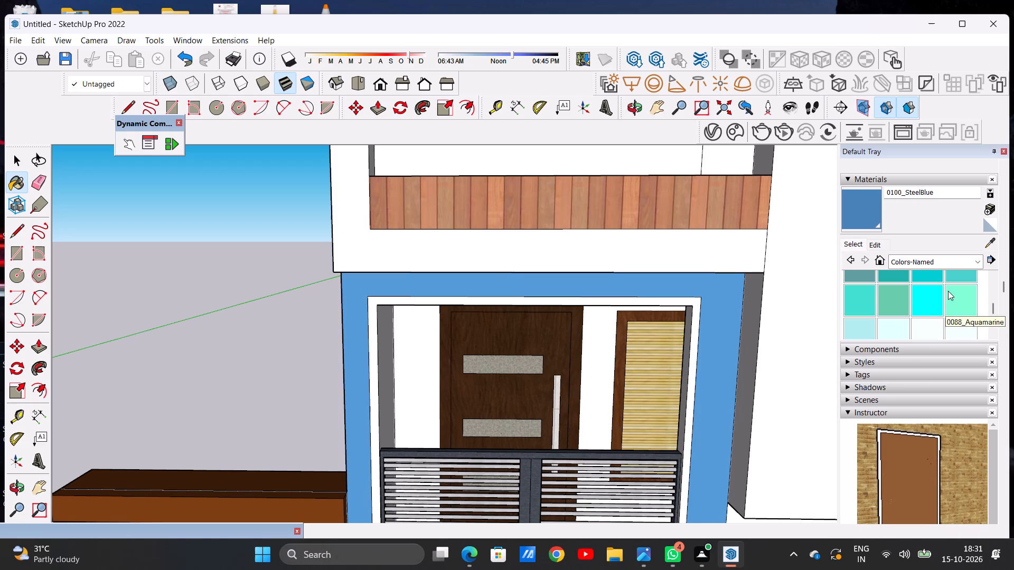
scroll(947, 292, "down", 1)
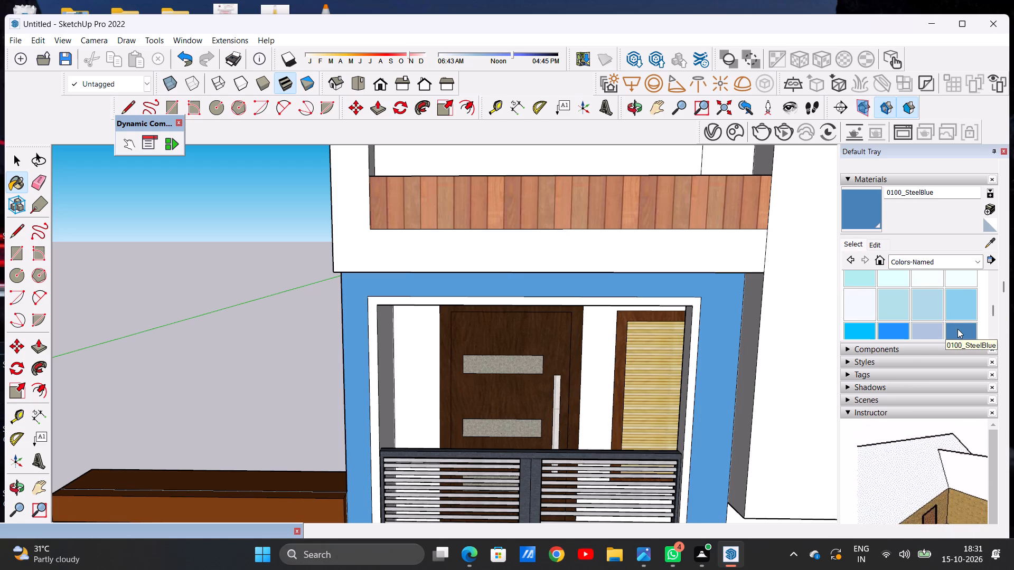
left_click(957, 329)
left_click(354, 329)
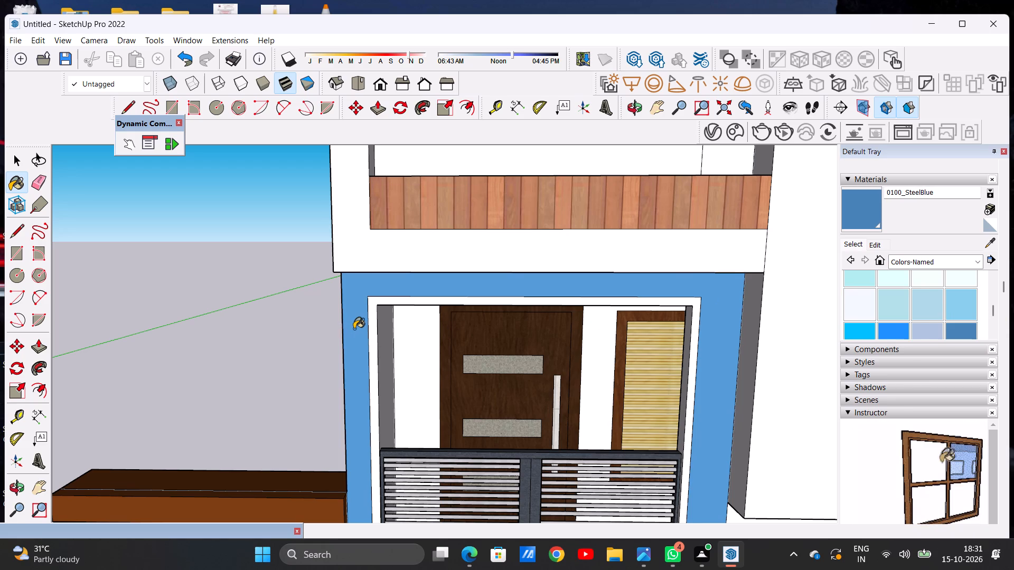
Darken the 0100_SteelBlue material slightly by lowering its colour brightness.
scroll(353, 330, "up", 4)
scroll(364, 334, "down", 4)
left_click(877, 244)
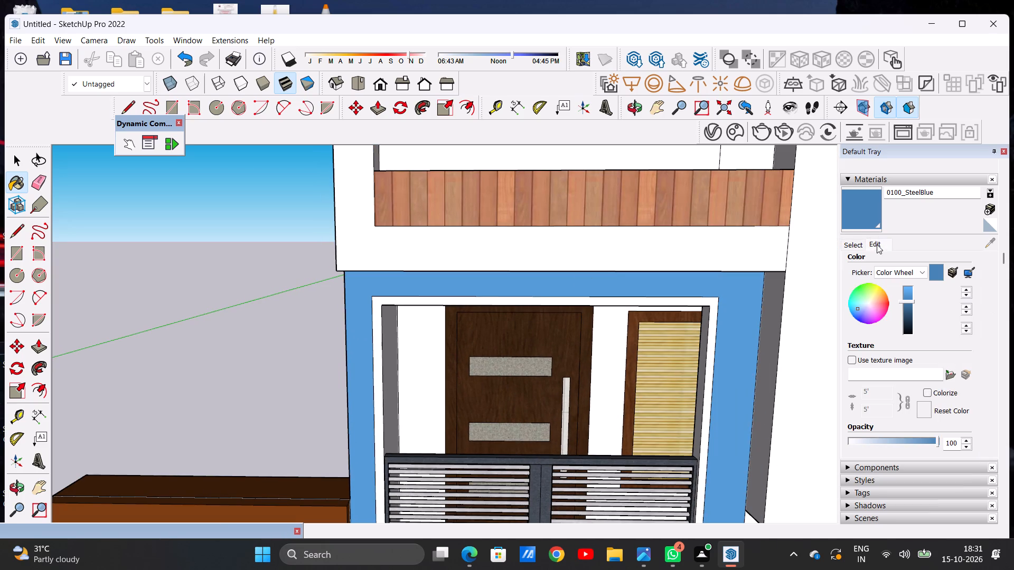
left_click(906, 309)
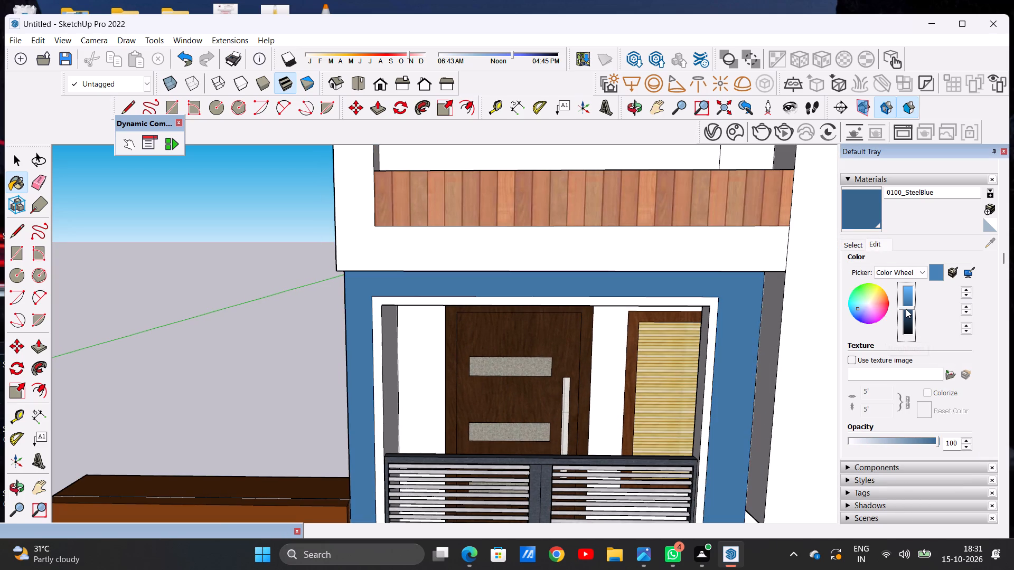
Examine the darker blue around the ground-floor entrance, close up and against the whole front elevation.
scroll(521, 312, "down", 8)
middle_click_drag(540, 302, 512, 299)
scroll(458, 321, "up", 8)
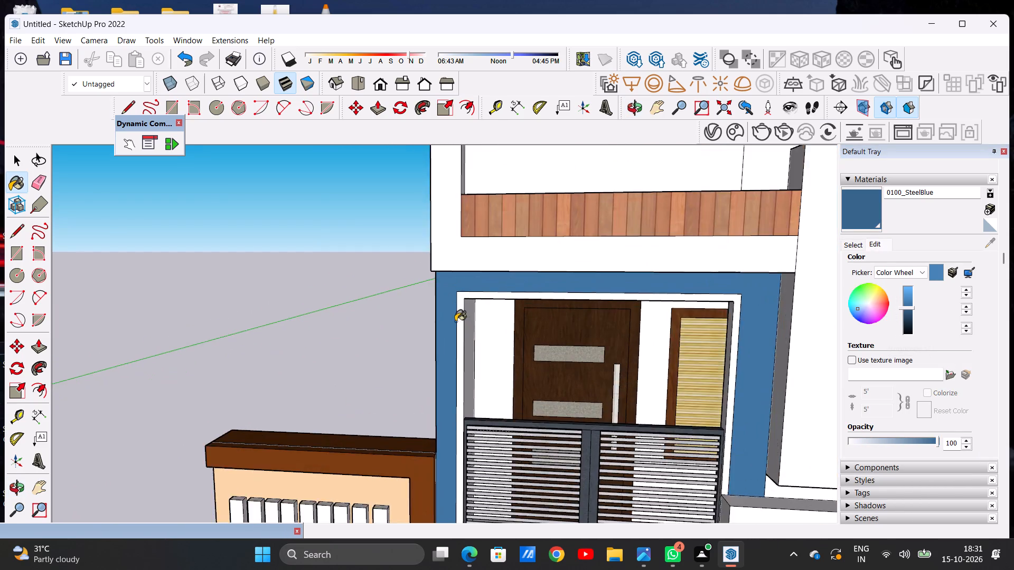
scroll(455, 321, "up", 5)
middle_click_drag(393, 317, 420, 336)
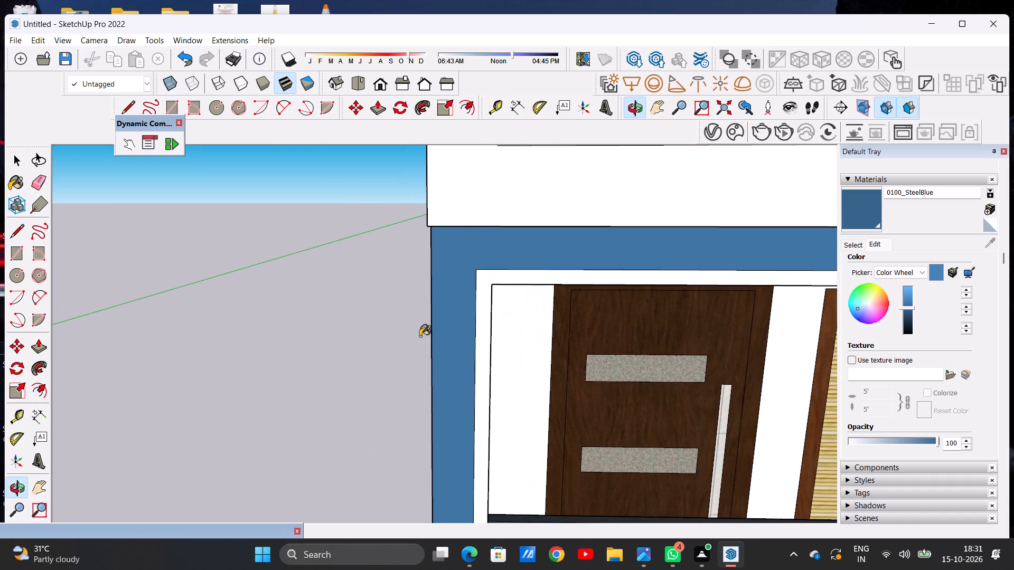
scroll(420, 337, "down", 13)
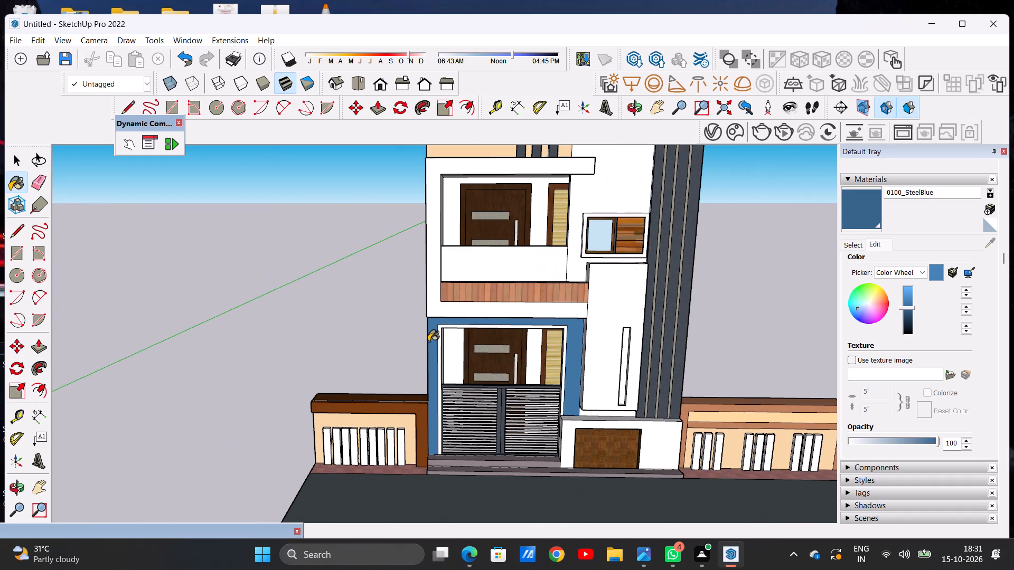
scroll(432, 341, "down", 4)
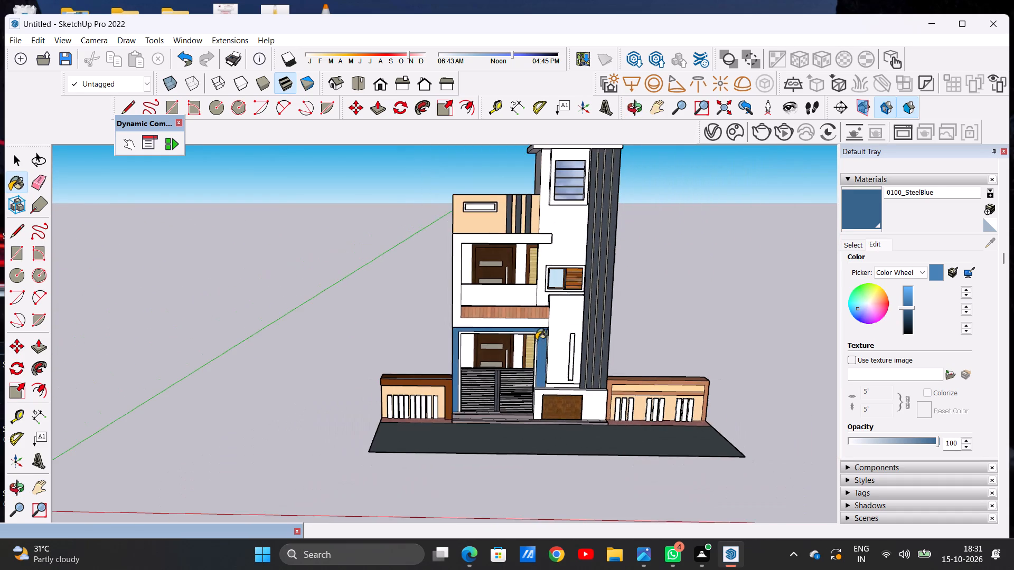
scroll(536, 340, "down", 1)
scroll(541, 370, "up", 3)
scroll(541, 370, "down", 1)
scroll(541, 370, "up", 10)
middle_click_drag(538, 348, 523, 332)
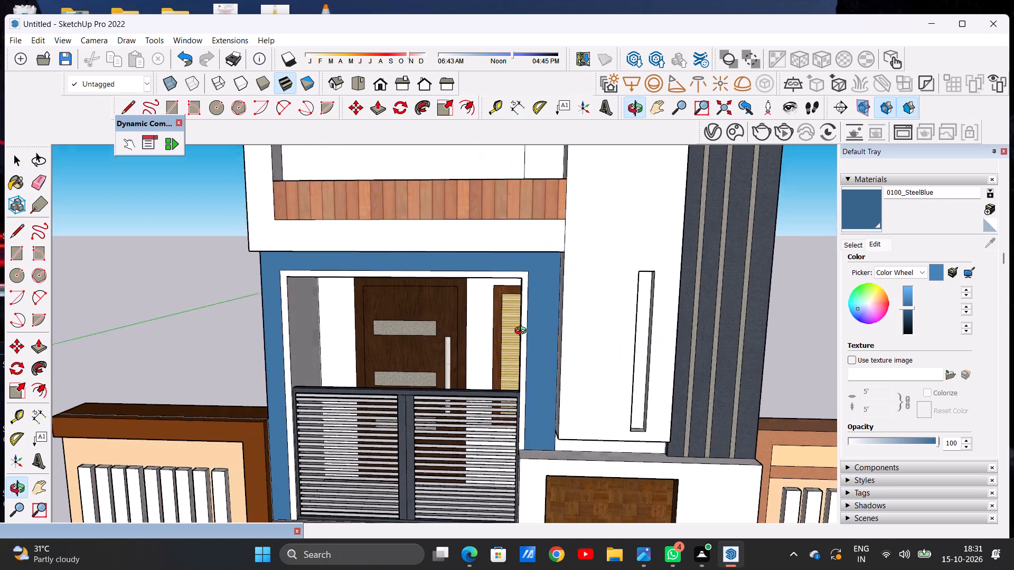
middle_click_drag(523, 332, 544, 312)
scroll(541, 307, "up", 5)
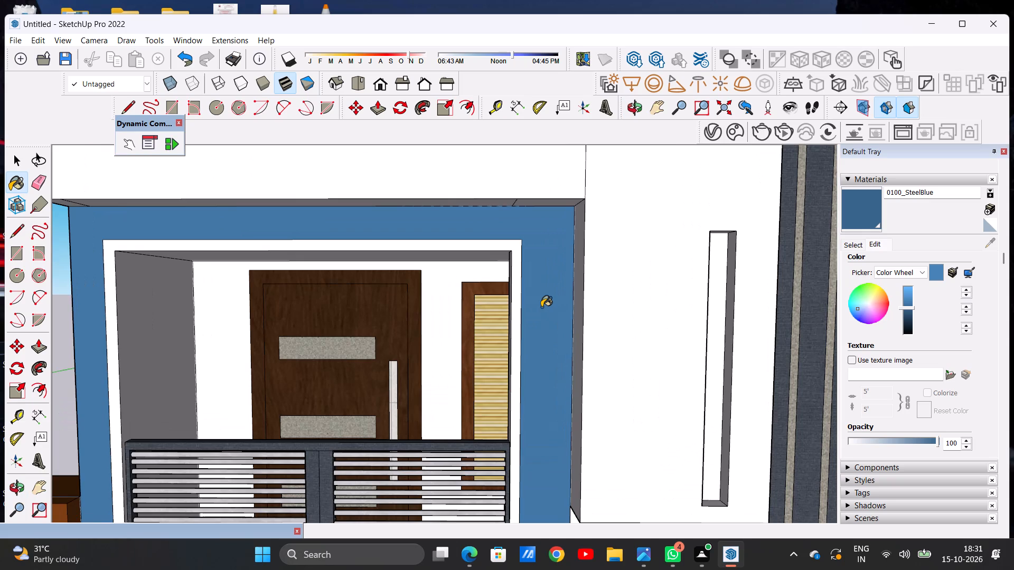
scroll(599, 188, "down", 20)
scroll(599, 188, "down", 1)
scroll(551, 306, "down", 3)
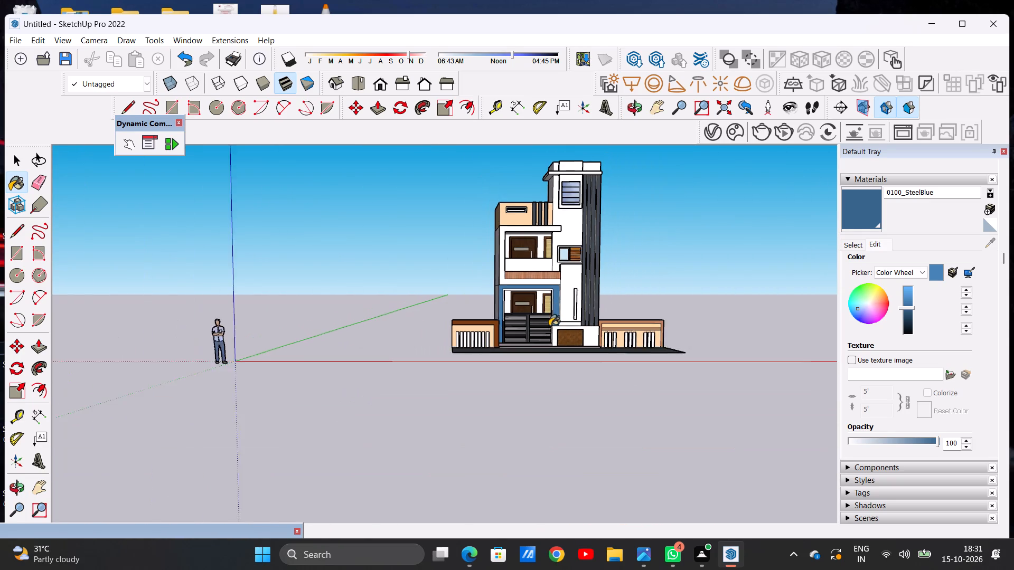
Paint the tower's white front wall, behind the tower windows and projecting panel, with 0100_SteelBlue.
scroll(549, 326, "down", 1)
scroll(564, 222, "up", 10)
scroll(574, 234, "down", 1)
scroll(574, 234, "up", 1)
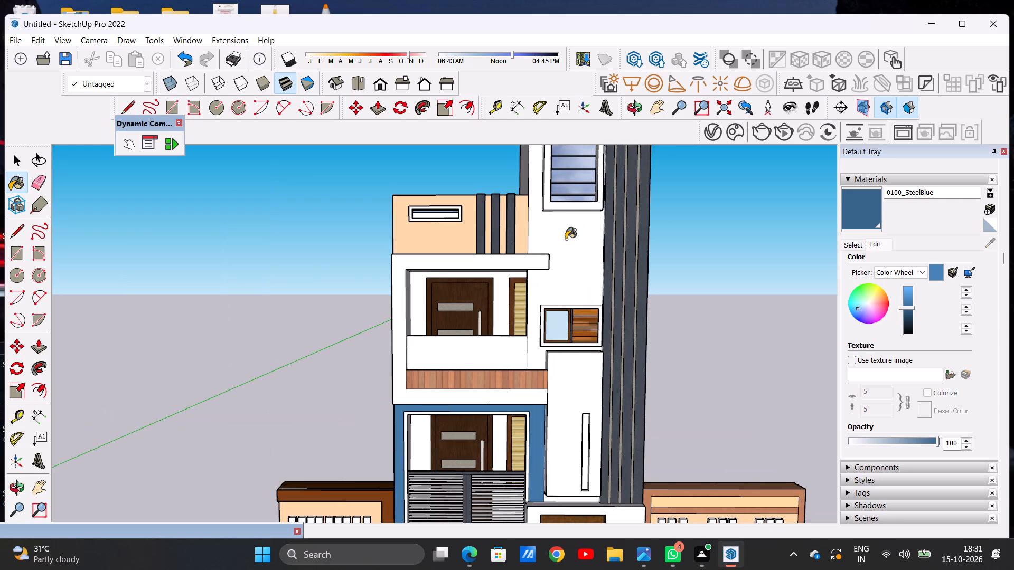
left_click(564, 242)
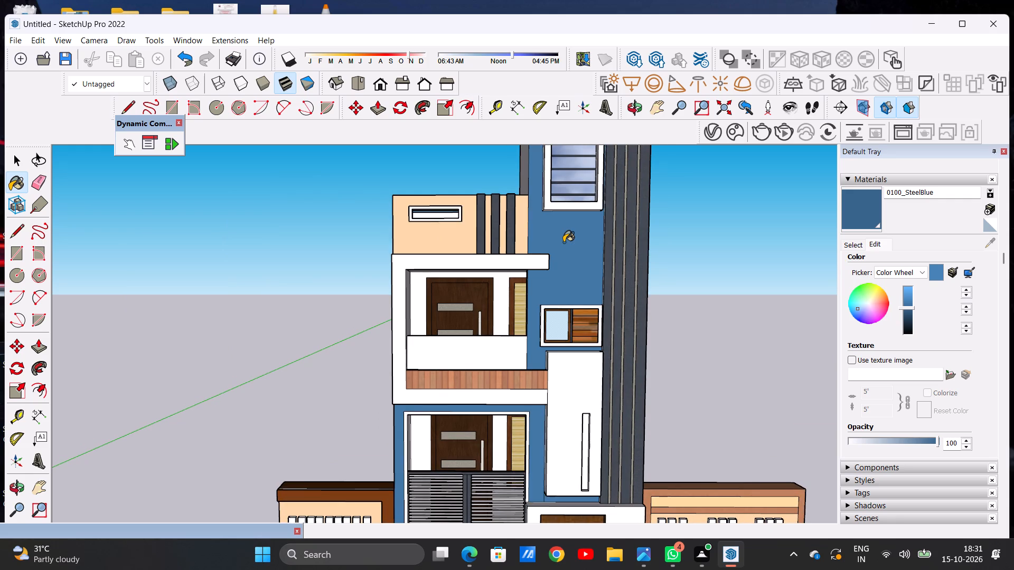
Paint the narrow front strip above the tower's roof slab, on the tan parapet side of the projecting block, with 0100_SteelBlue.
scroll(561, 279, "down", 9)
scroll(565, 236, "up", 12)
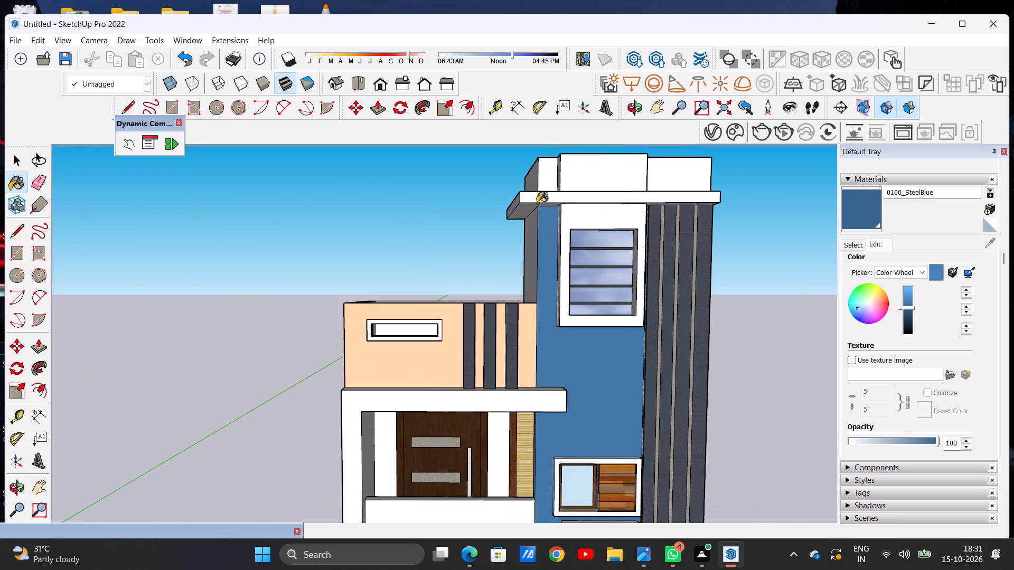
middle_click_drag(537, 203, 542, 257)
scroll(558, 185, "up", 3)
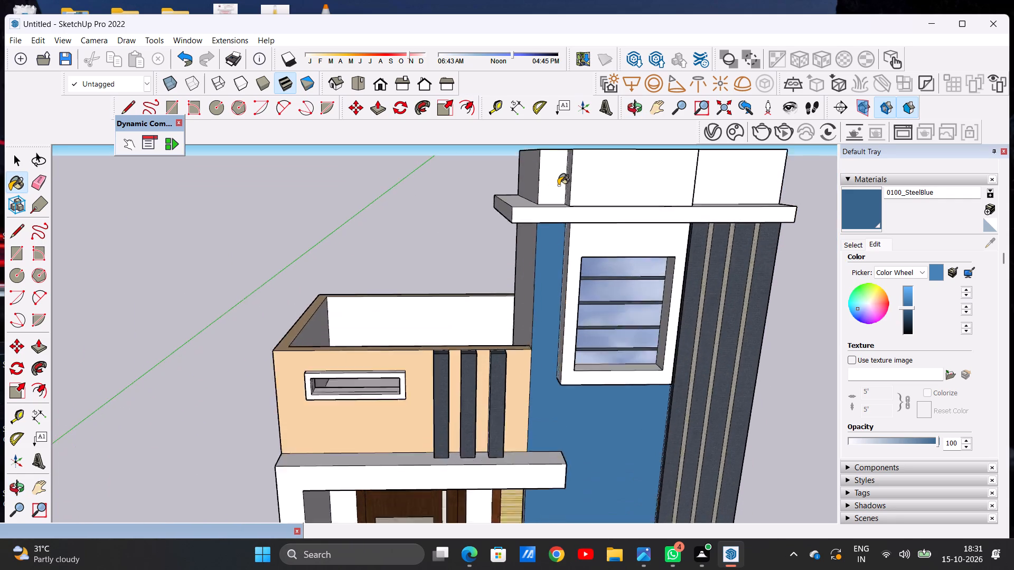
scroll(558, 185, "up", 3)
left_click(543, 185)
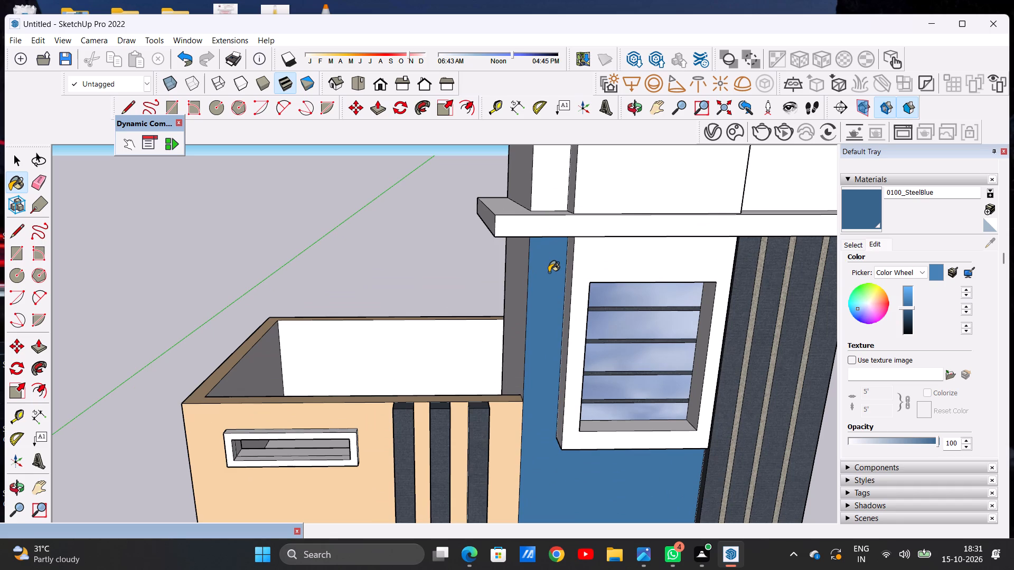
Paint the recessed front face above the tower's roof slab, over the dark banded panel, with 0100_SteelBlue.
scroll(548, 253, "down", 4)
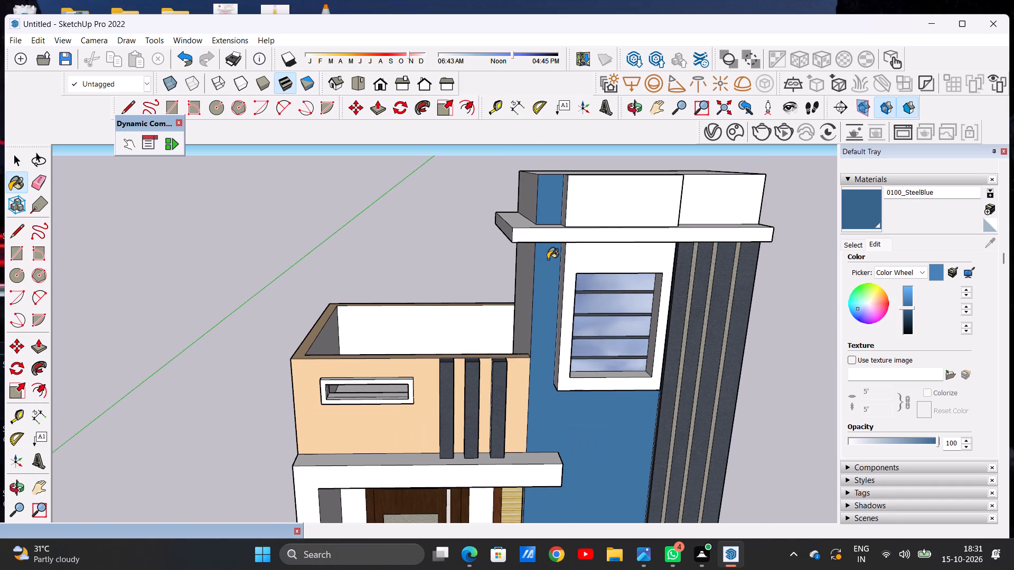
scroll(517, 250, "down", 11)
middle_click_drag(544, 274, 503, 254)
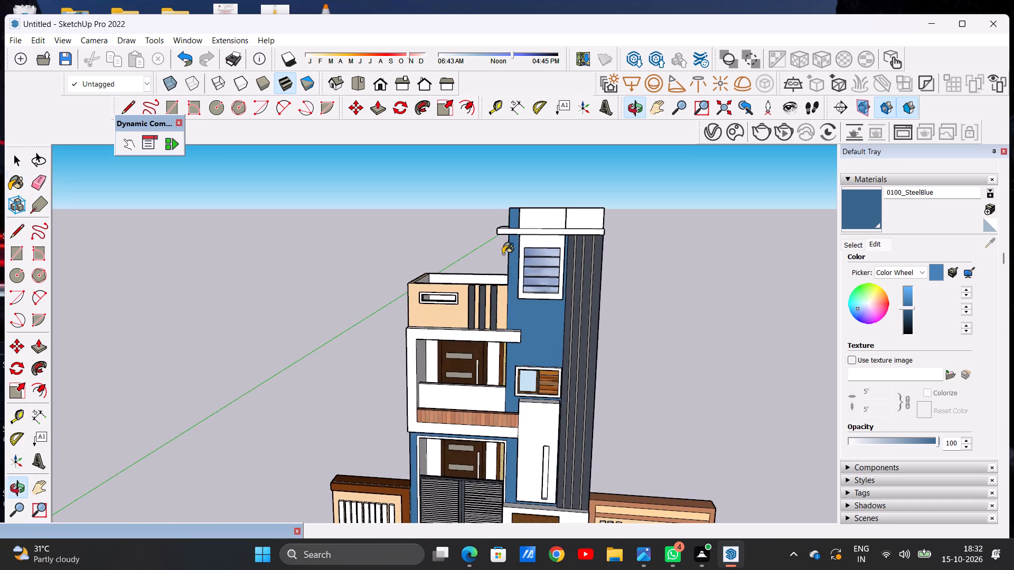
scroll(564, 214, "up", 4)
scroll(564, 214, "down", 1)
scroll(564, 214, "up", 7)
left_click(584, 220)
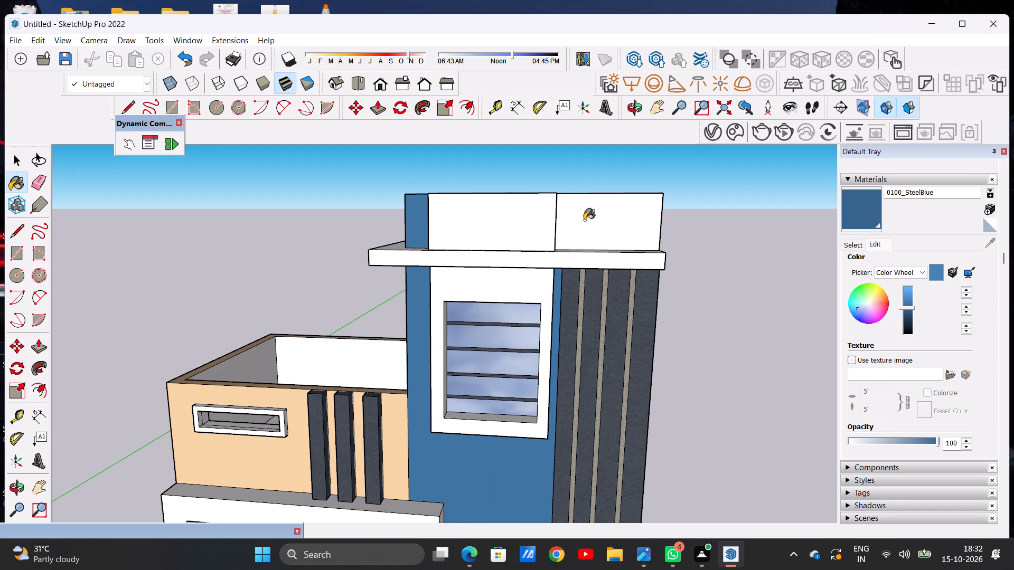
Paint the tower's white side wall, next to the dark banded panel and above the tan parapet, with 0100_SteelBlue.
scroll(569, 239, "down", 7)
middle_click_drag(575, 238, 362, 292)
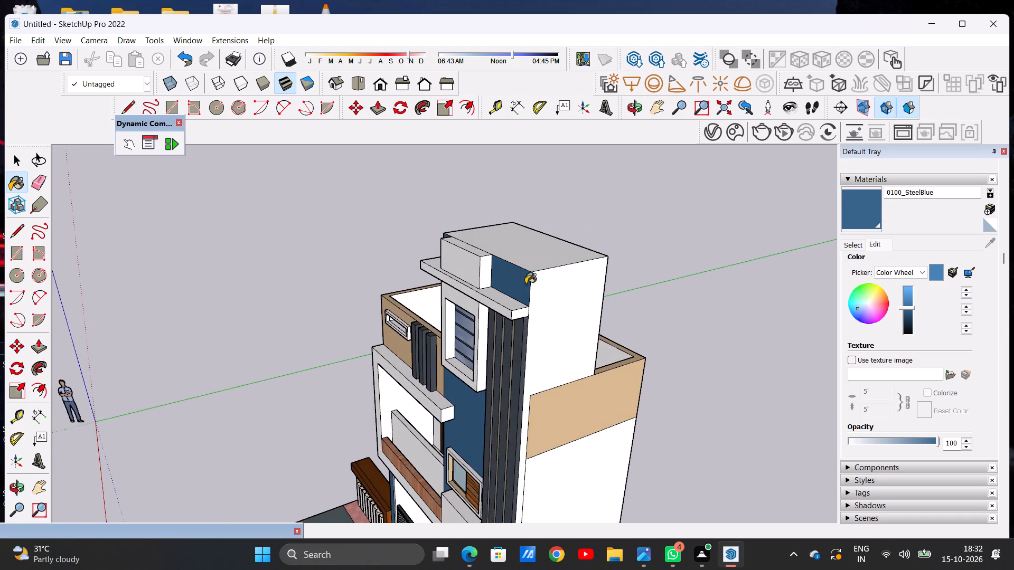
scroll(534, 285, "up", 6)
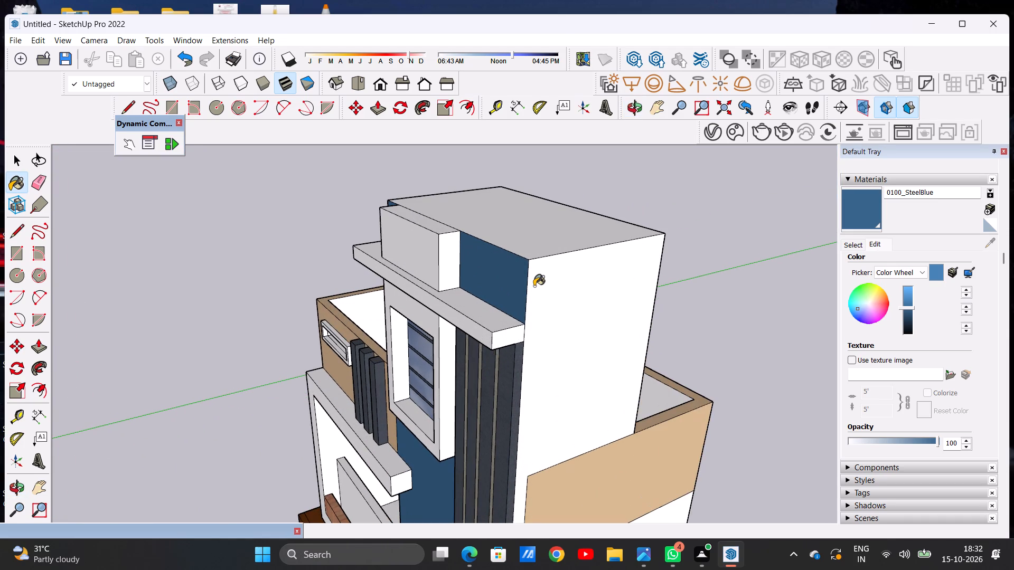
left_click(534, 283)
scroll(503, 262, "down", 5)
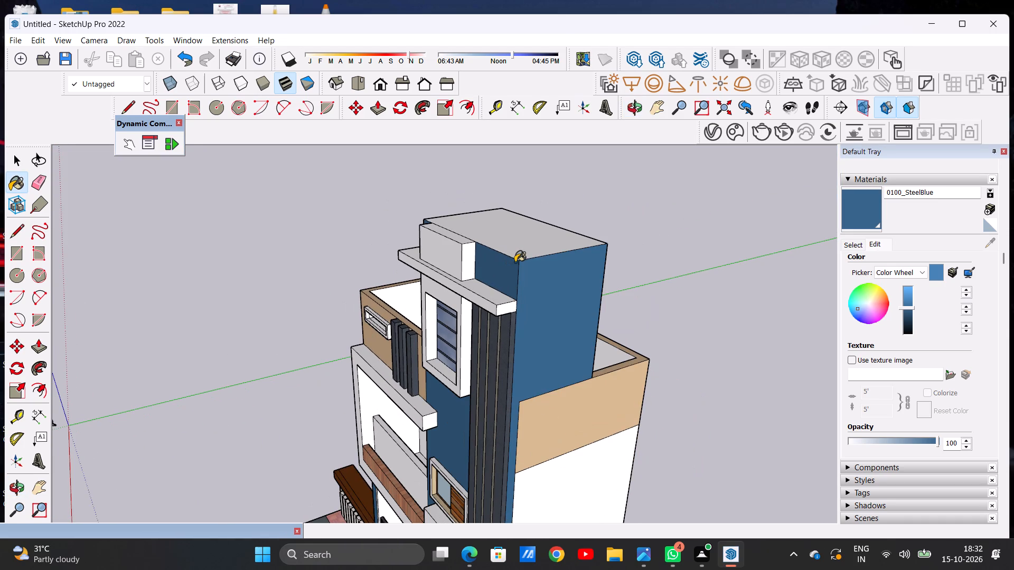
Paint the tower's rear wall with 0100_SteelBlue.
scroll(506, 261, "down", 4)
middle_click_drag(514, 264, 359, 255)
scroll(438, 269, "up", 1)
scroll(475, 232, "up", 2)
scroll(474, 232, "down", 1)
scroll(458, 234, "up", 6)
left_click(389, 249)
Paint the tower's side wall facing the roof terrace, both above and below the projecting roof slab, with 0100_SteelBlue.
scroll(359, 280, "down", 6)
middle_click_drag(284, 277, 408, 271)
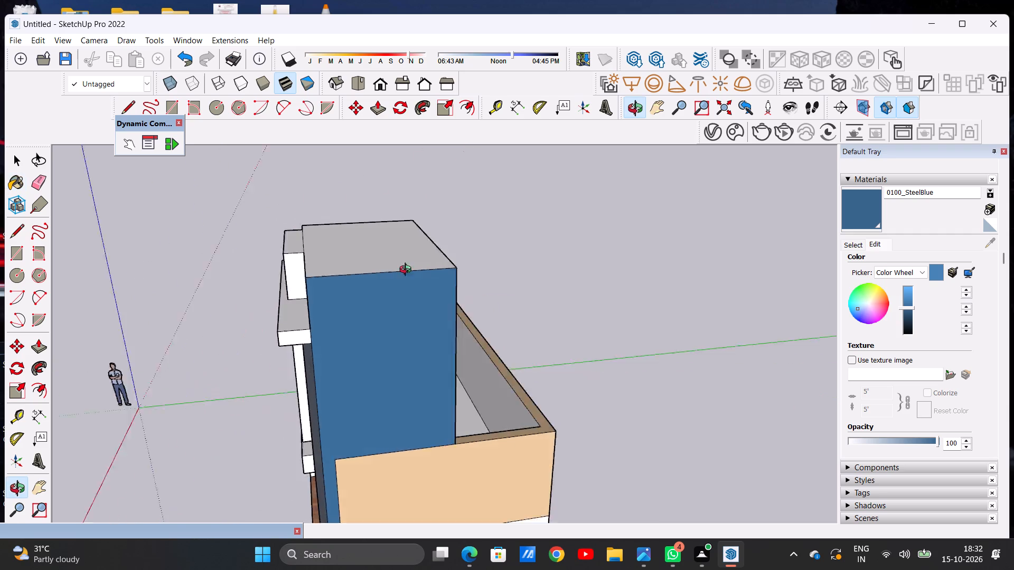
middle_click_drag(408, 271, 495, 254)
middle_click_drag(364, 265, 579, 235)
scroll(539, 234, "down", 2)
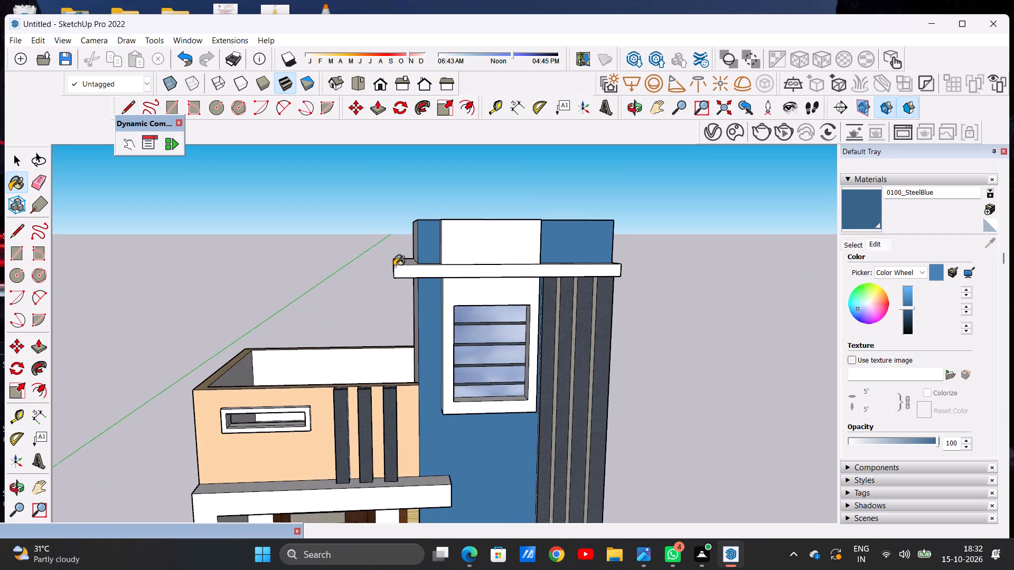
middle_click_drag(396, 267, 480, 287)
scroll(419, 239, "up", 6)
left_click(419, 239)
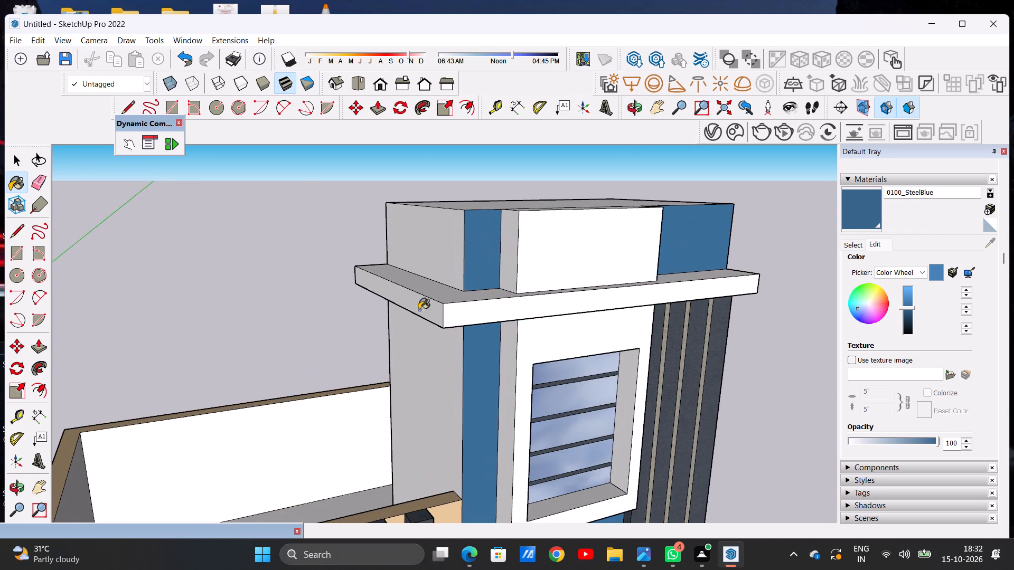
left_click(433, 354)
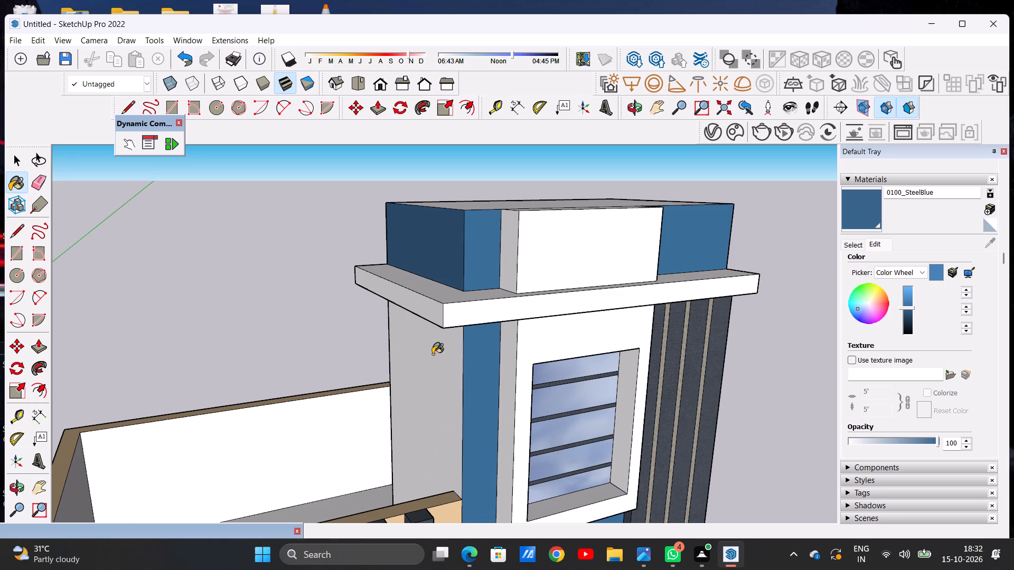
scroll(466, 318, "down", 12)
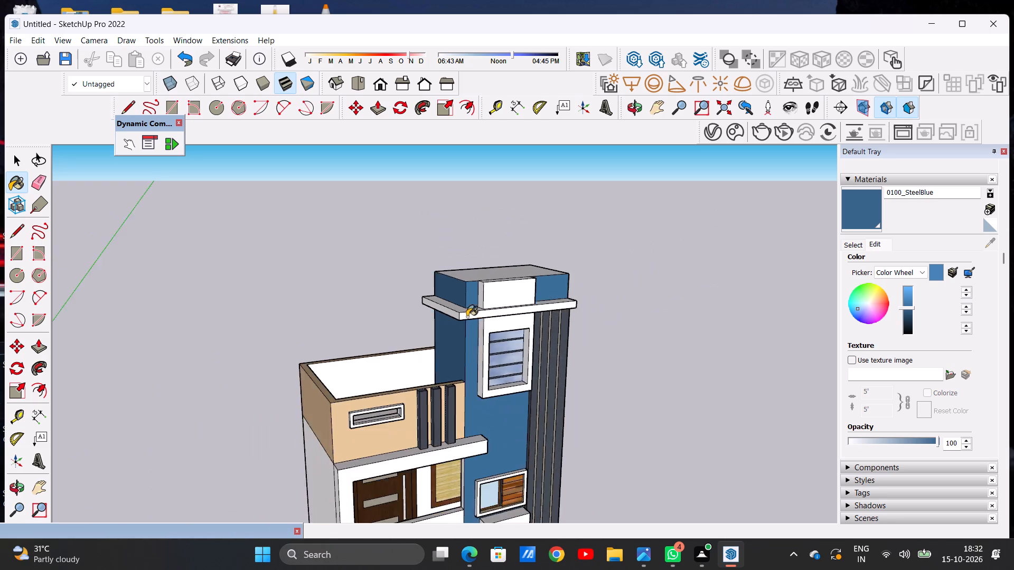
Examine the blue tower from both sides and against the whole front elevation.
scroll(467, 317, "down", 5)
middle_click_drag(490, 380, 386, 366)
scroll(410, 385, "up", 3)
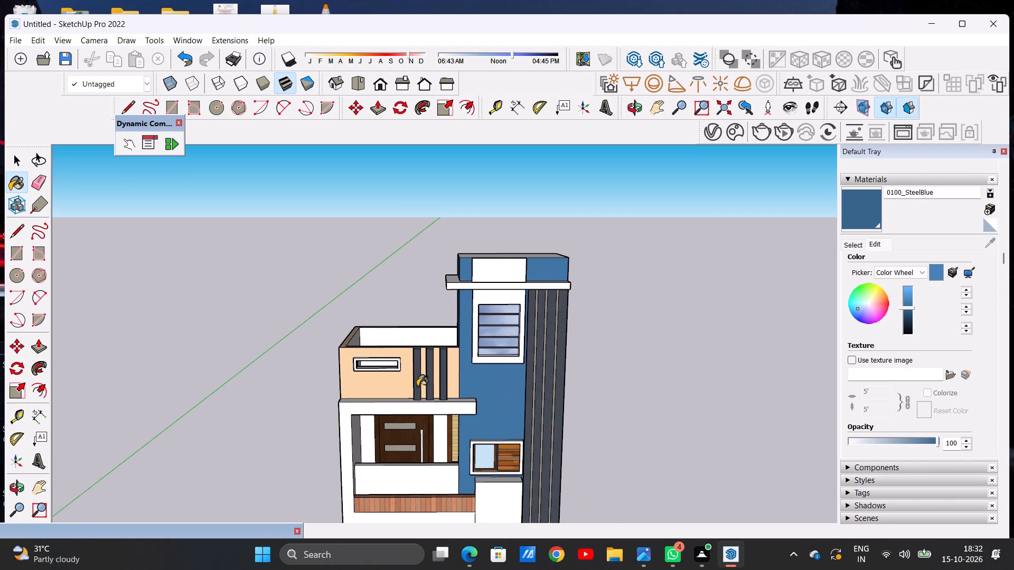
scroll(494, 309, "down", 3)
scroll(506, 280, "up", 2)
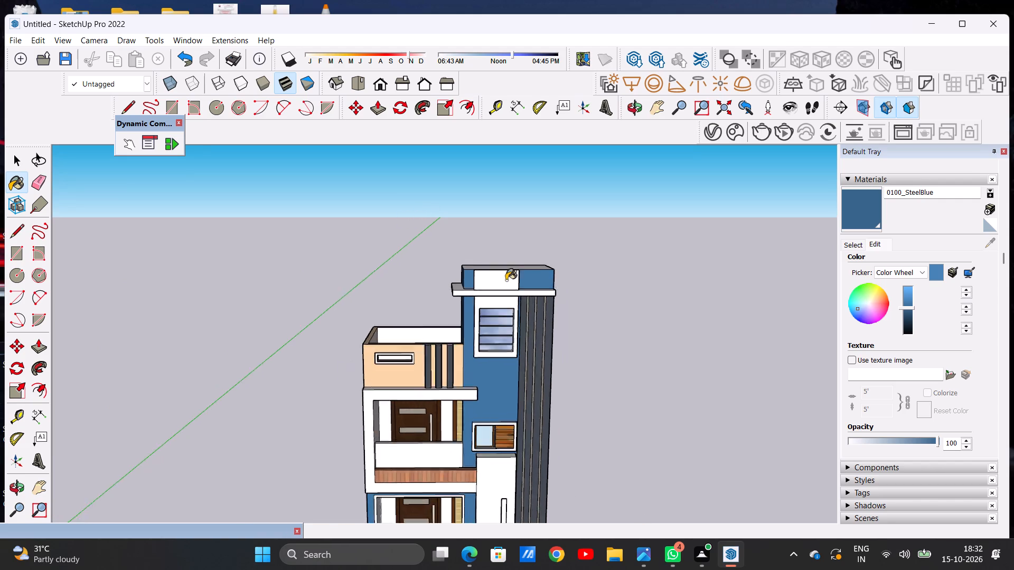
scroll(506, 280, "up", 6)
middle_click_drag(511, 294, 500, 315)
middle_click_drag(317, 356, 508, 378)
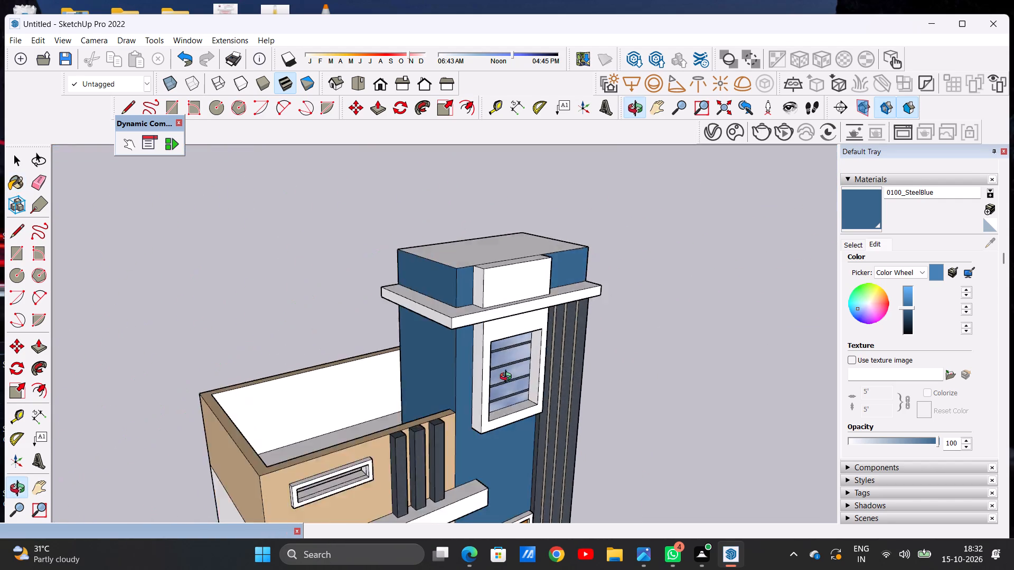
middle_click_drag(508, 378, 95, 421)
middle_click_drag(579, 324, 472, 324)
middle_click_drag(185, 395, 493, 363)
scroll(442, 306, "down", 9)
middle_click_drag(459, 383, 473, 375)
scroll(476, 358, "up", 1)
scroll(482, 302, "down", 7)
scroll(427, 454, "up", 5)
scroll(486, 420, "up", 2)
middle_click_drag(508, 409, 511, 382)
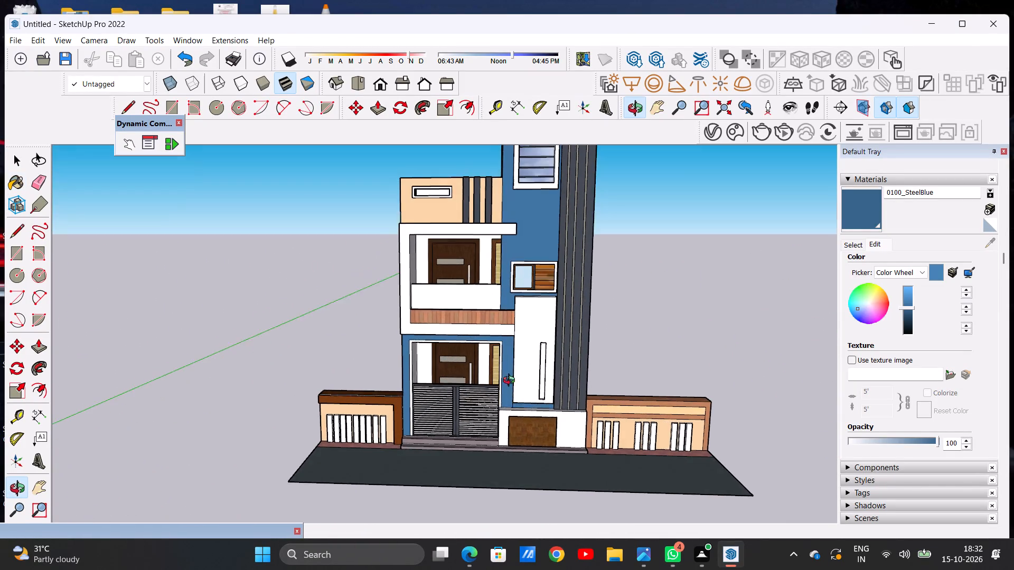
middle_click_drag(511, 382, 511, 375)
key("space")
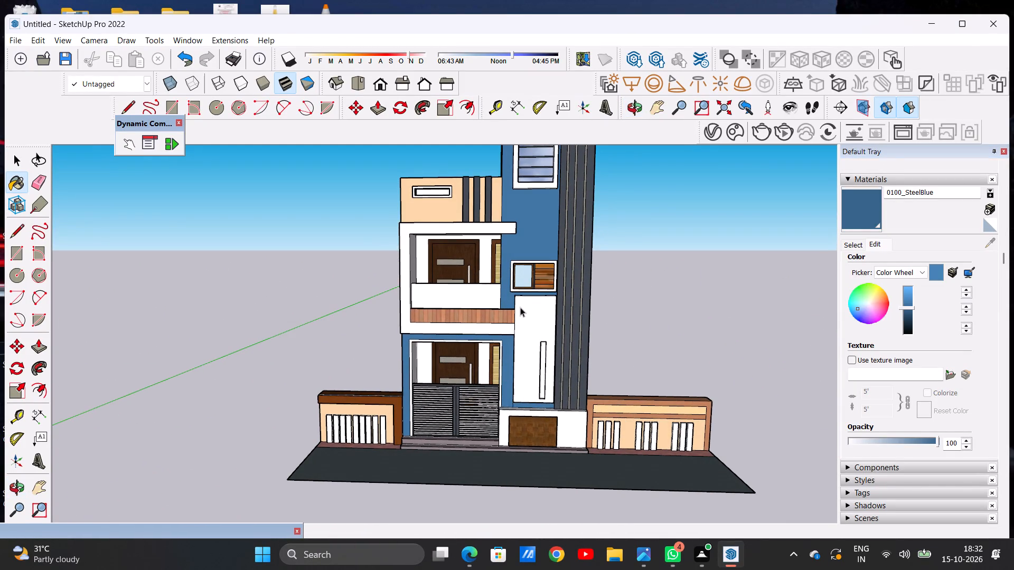
scroll(510, 342, "down", 4)
scroll(512, 336, "up", 4)
scroll(509, 367, "down", 3)
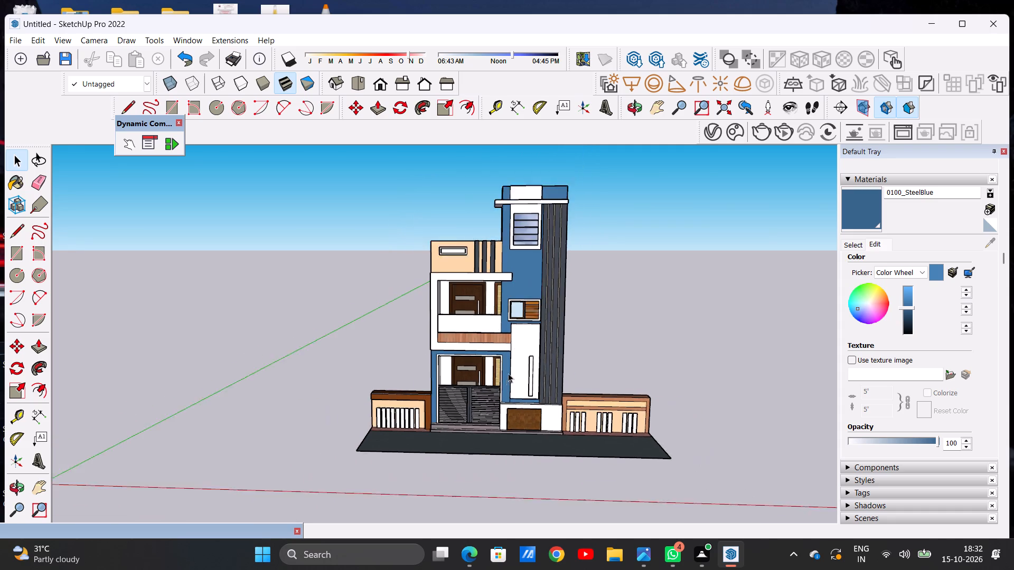
scroll(508, 373, "down", 2)
Paint the front and top faces of the white first-floor balcony parapet with Translucent Glass Safety from the Glass and Mirrors collection.
scroll(488, 335, "up", 9)
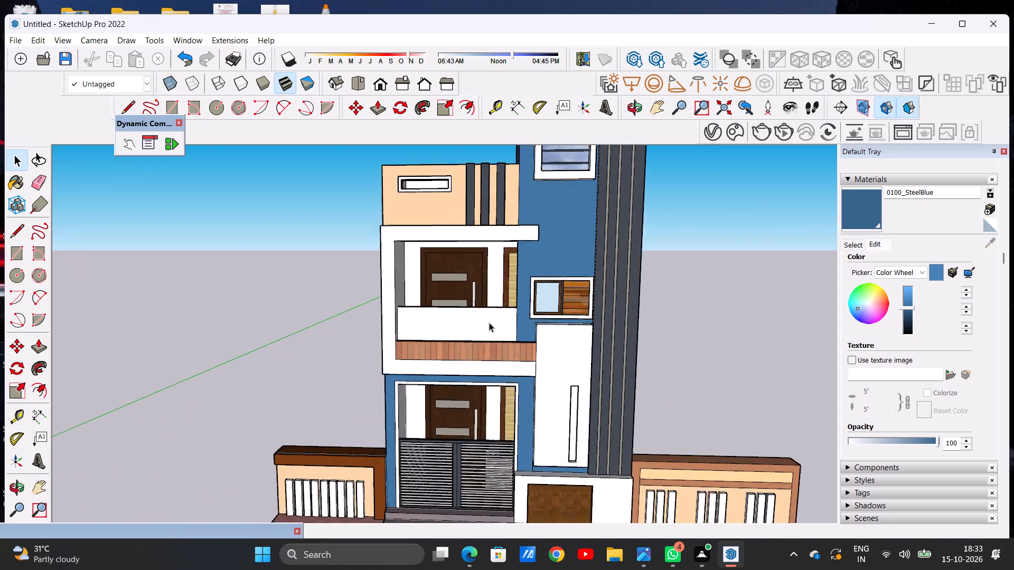
scroll(489, 322, "up", 8)
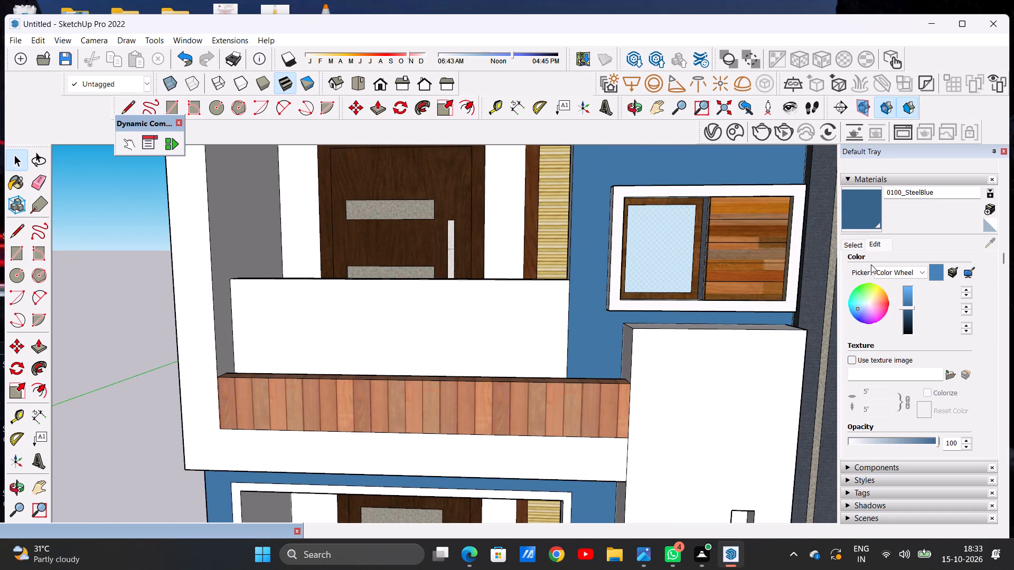
left_click(851, 249)
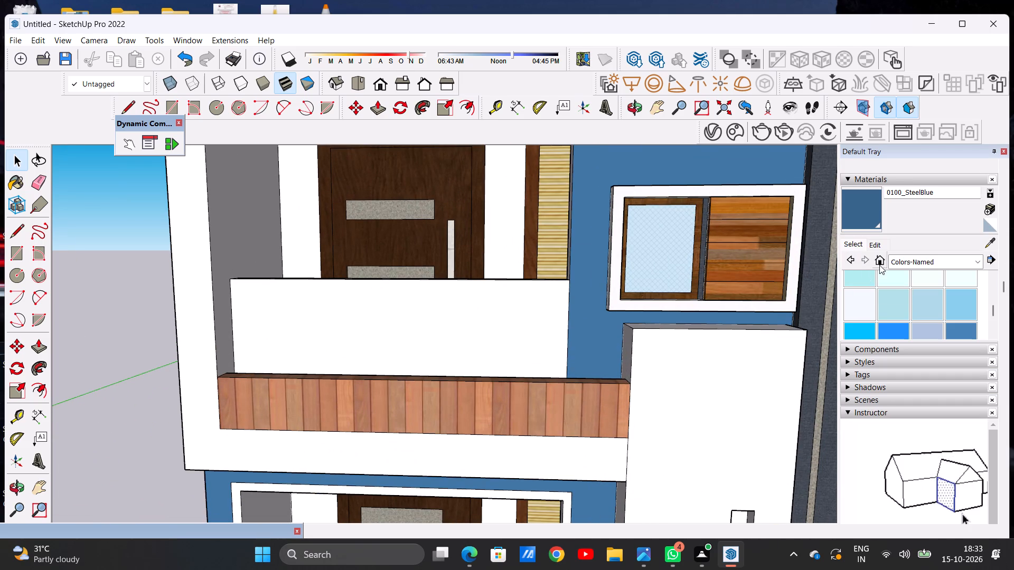
left_click(893, 261)
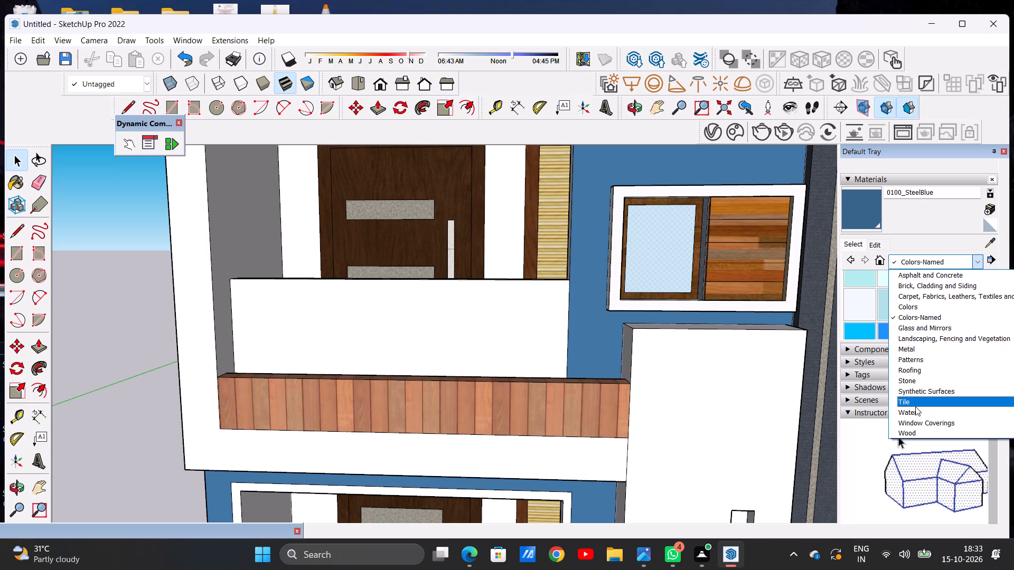
left_click(928, 331)
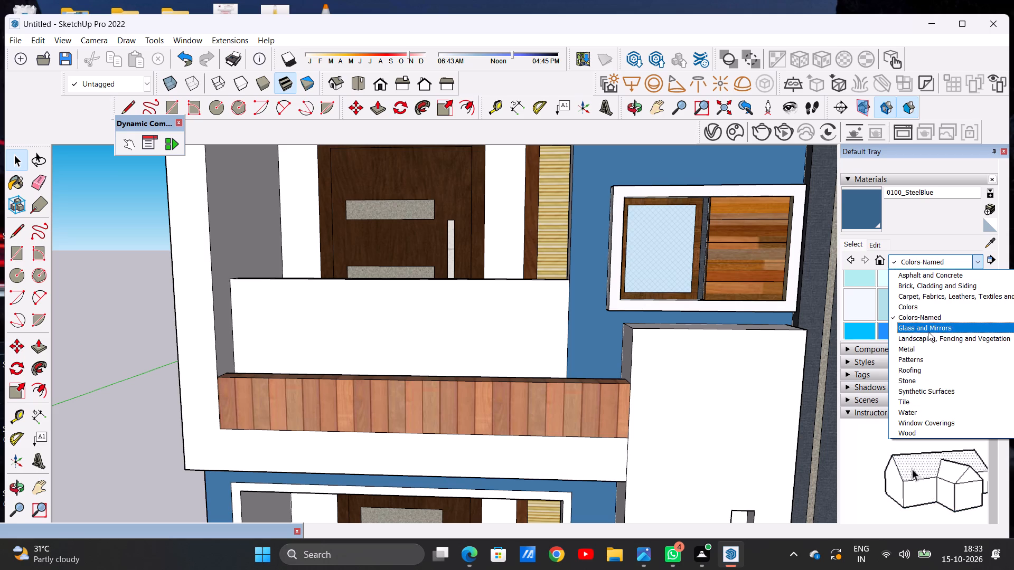
scroll(887, 305, "down", 2)
left_click(849, 279)
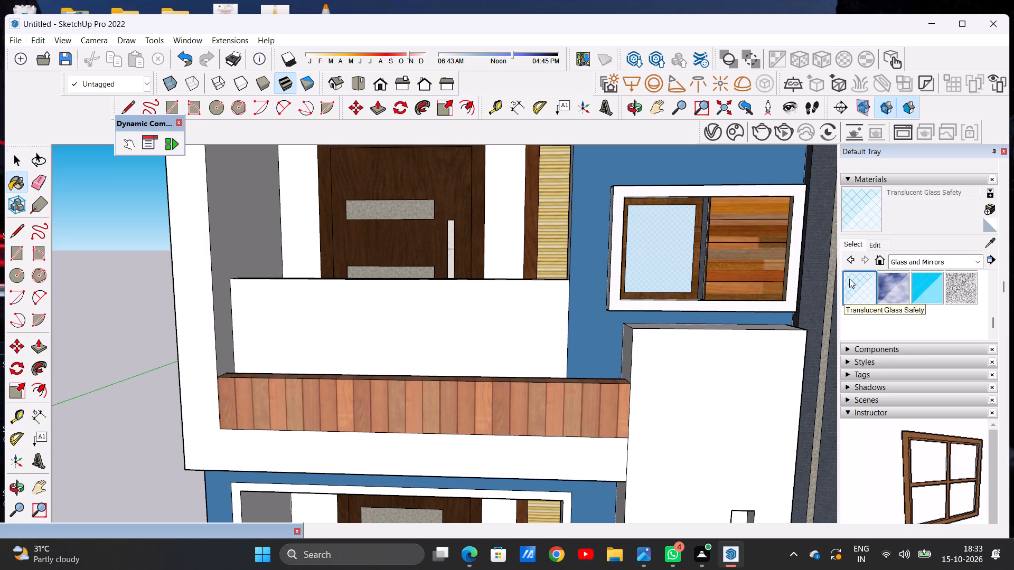
left_click(468, 353)
scroll(479, 339, "down", 4)
middle_click_drag(399, 347, 299, 434)
scroll(372, 308, "up", 10)
left_click(386, 302)
scroll(470, 289, "down", 5)
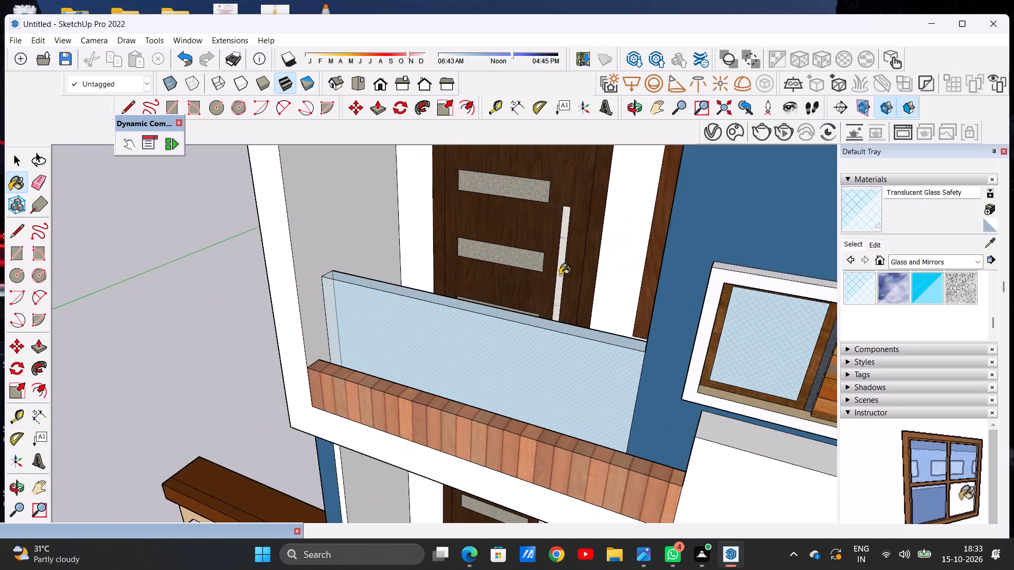
Paint the inner face of the first-floor balcony parapet with Translucent Glass Safety.
middle_click_drag(571, 271, 412, 315)
scroll(418, 296, "up", 13)
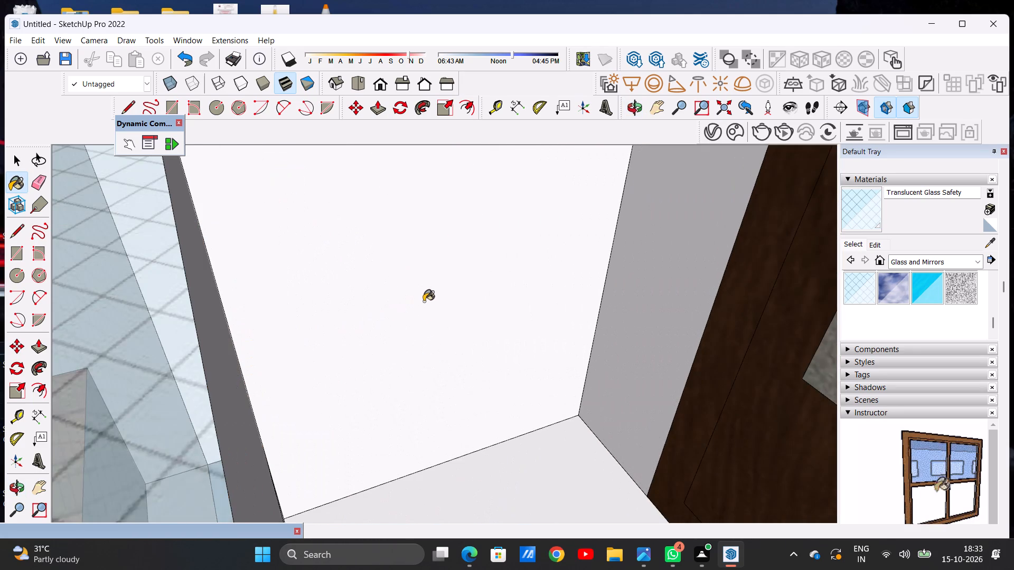
middle_click_drag(420, 303, 396, 303)
left_click(156, 389)
scroll(376, 337, "down", 5)
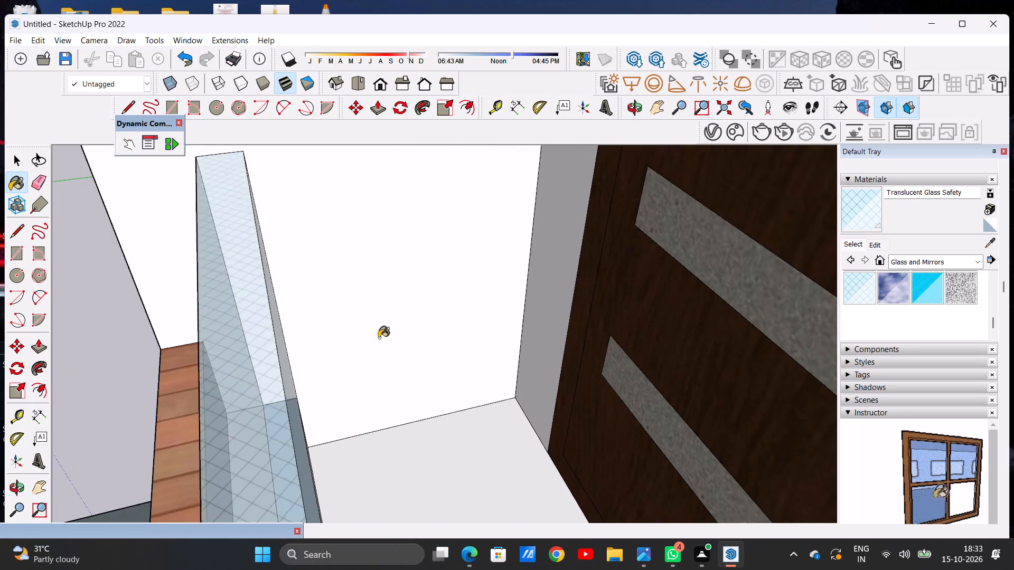
scroll(379, 338, "down", 5)
scroll(315, 375, "down", 20)
scroll(315, 375, "down", 19)
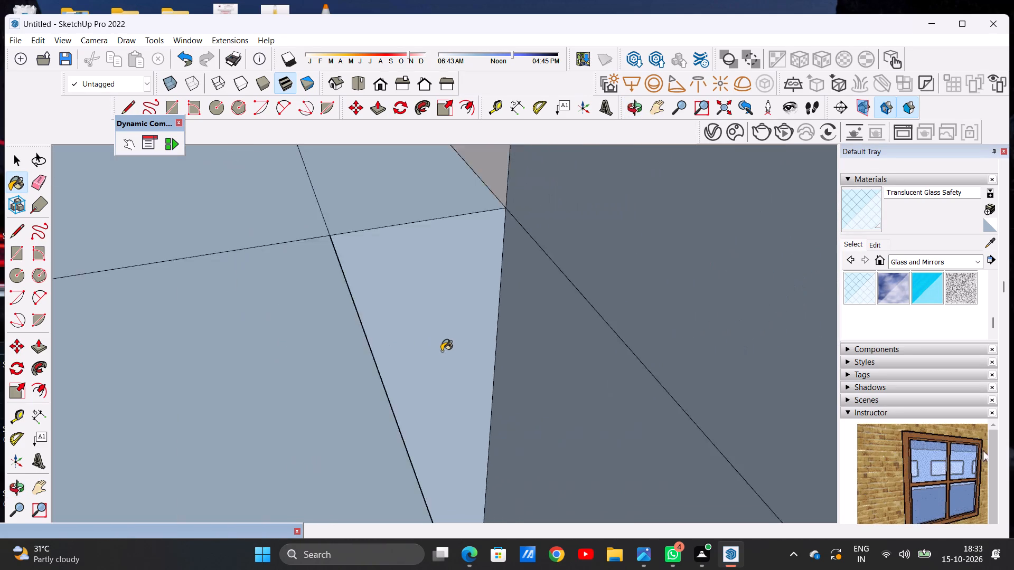
scroll(442, 351, "down", 20)
scroll(442, 351, "down", 20)
scroll(442, 351, "down", 11)
Examine the glass balcony parapet close up and against the whole front elevation.
middle_click_drag(350, 410, 412, 395)
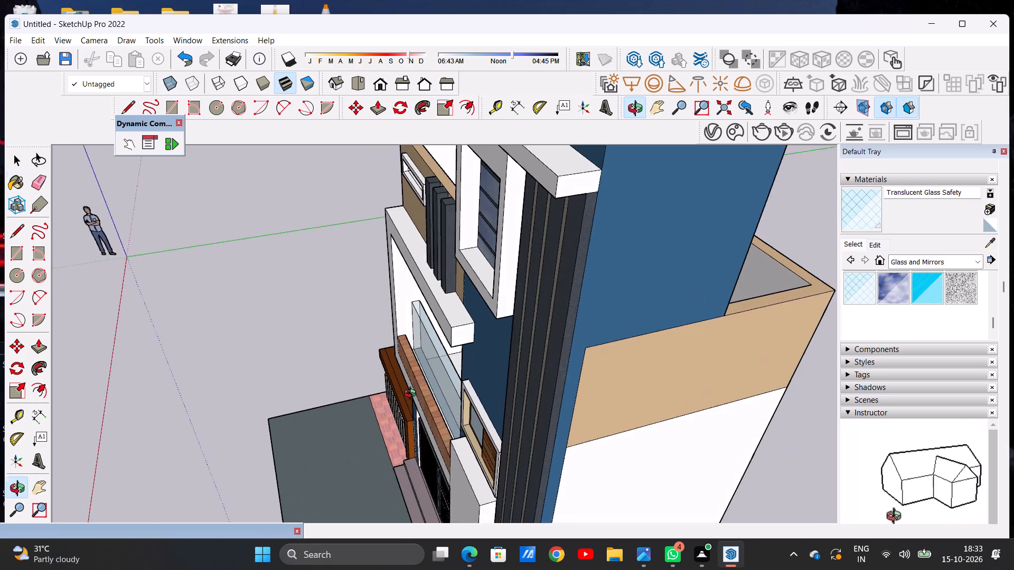
middle_click_drag(412, 395, 586, 344)
scroll(573, 320, "up", 5)
middle_click_drag(474, 349, 556, 286)
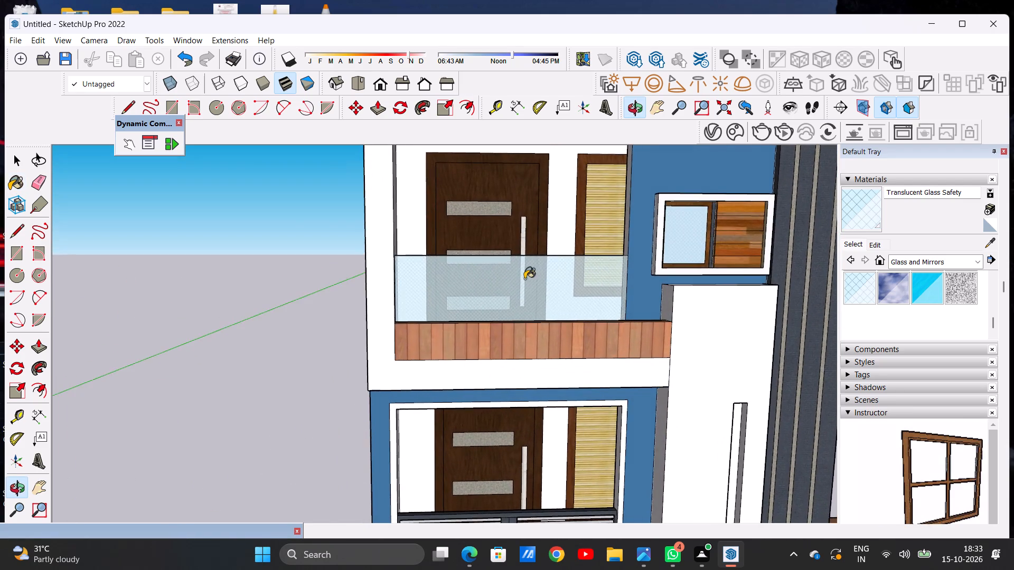
scroll(511, 295, "down", 12)
scroll(503, 293, "up", 6)
scroll(417, 330, "down", 6)
scroll(523, 256, "up", 3)
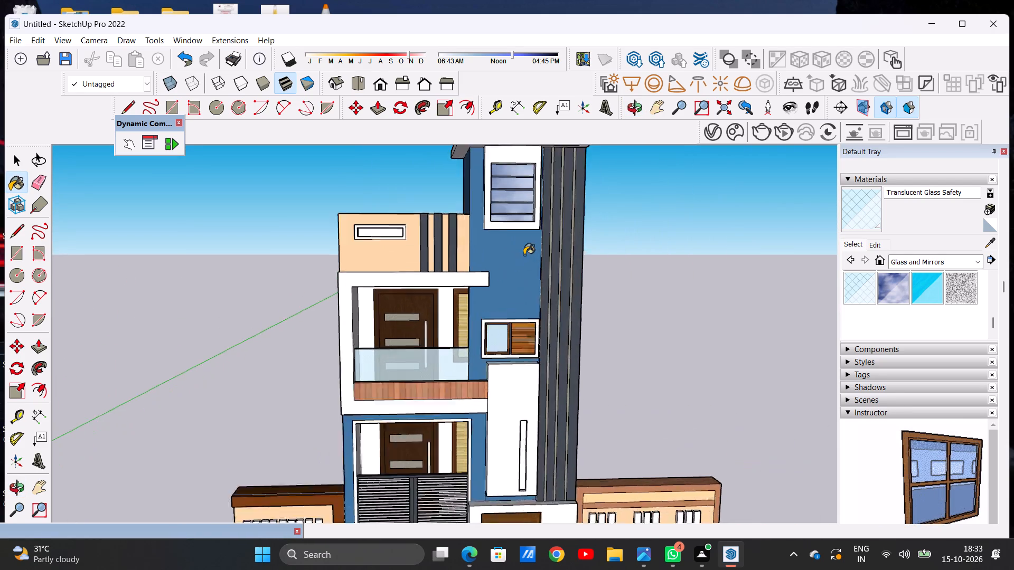
scroll(524, 255, "up", 2)
middle_click_drag(540, 260, 504, 361)
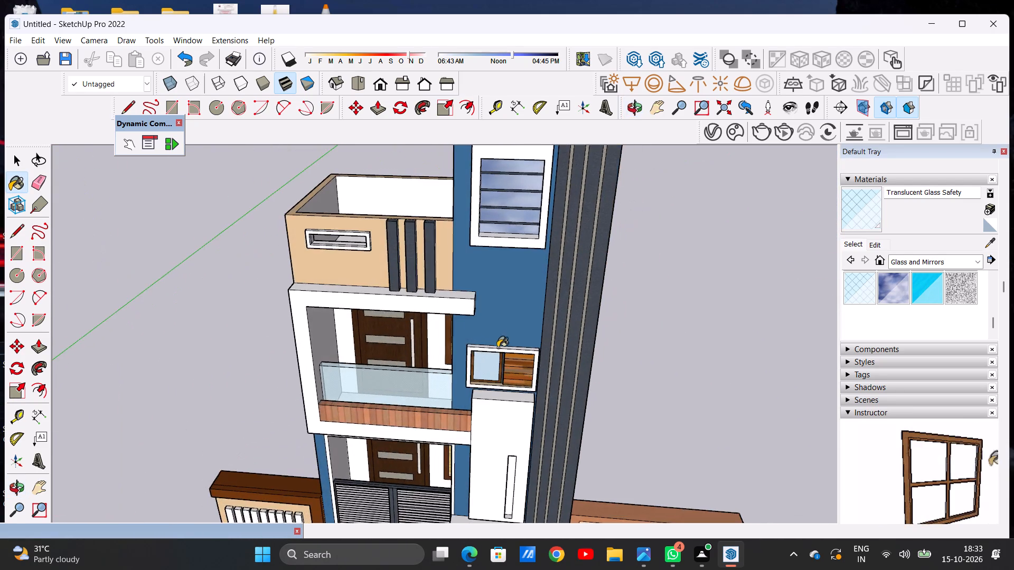
scroll(501, 345, "down", 5)
middle_click_drag(463, 423, 476, 349)
scroll(476, 348, "up", 2)
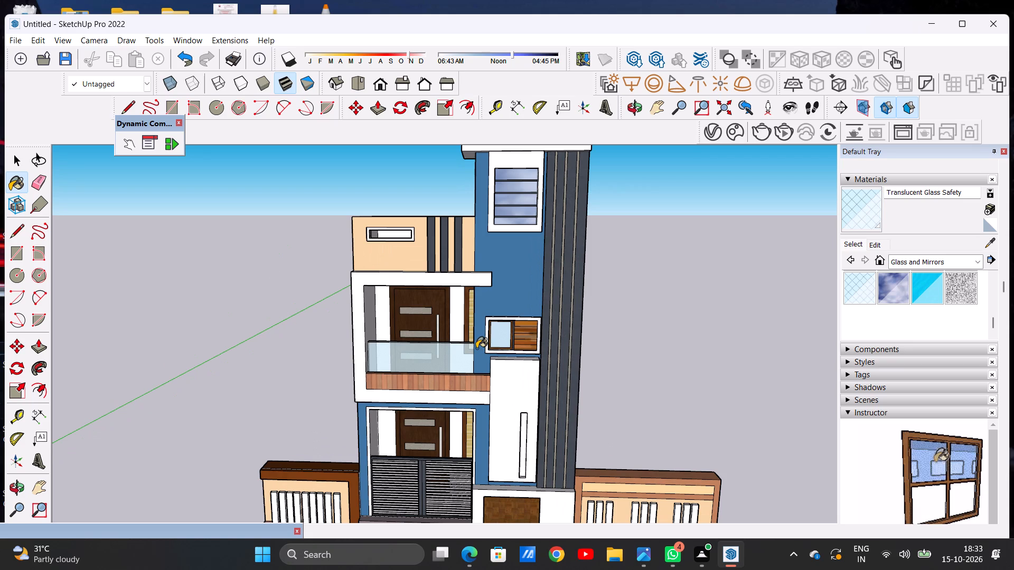
key("space")
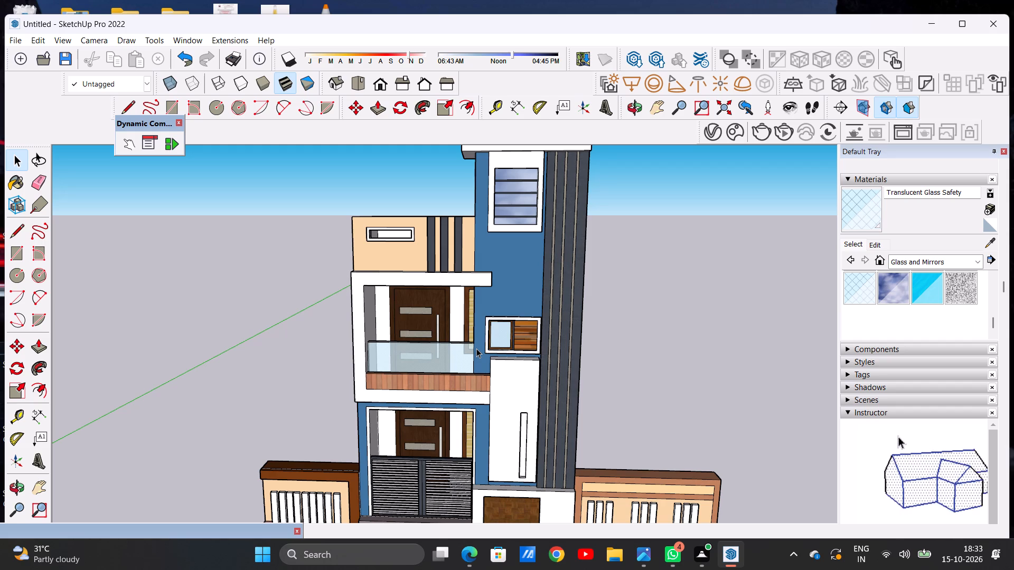
Paint the white first-floor part of the house's right side wall with Terrazzo Tile Light from the Synthetic Surfaces collection.
scroll(476, 348, "down", 4)
scroll(453, 363, "up", 6)
middle_click_drag(497, 338, 486, 338)
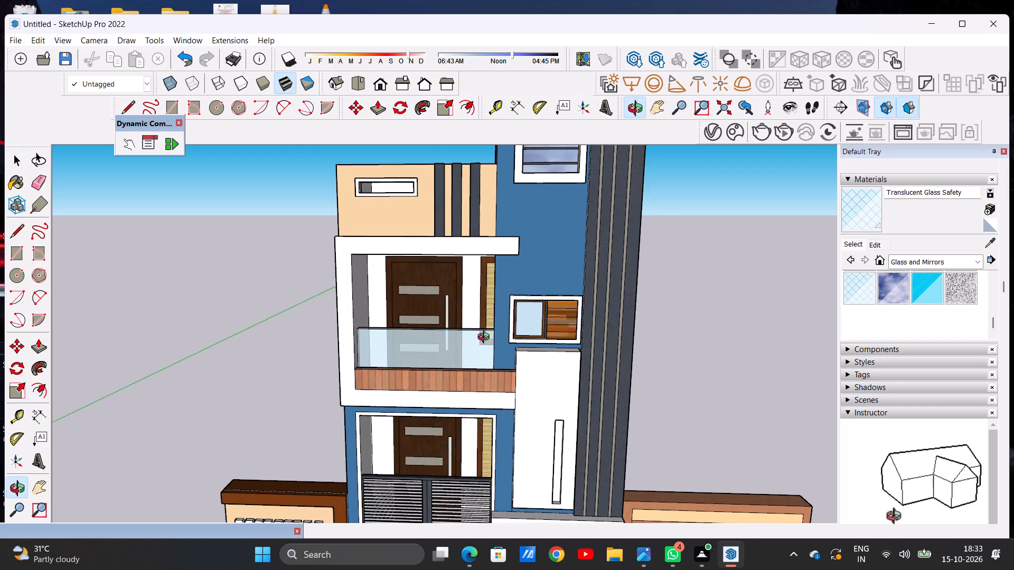
middle_click_drag(486, 338, 290, 355)
scroll(509, 293, "down", 3)
scroll(562, 299, "up", 5)
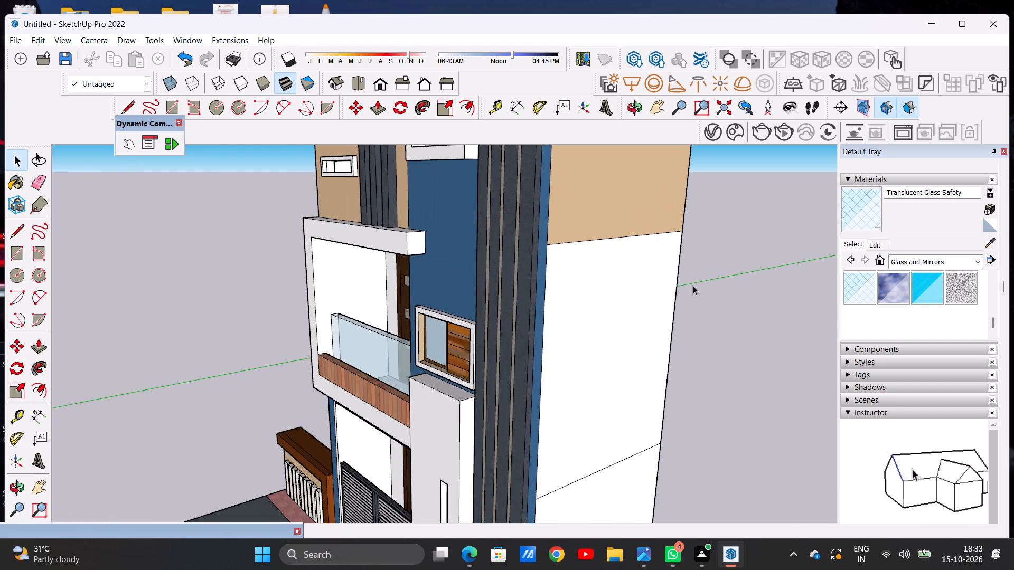
left_click(910, 259)
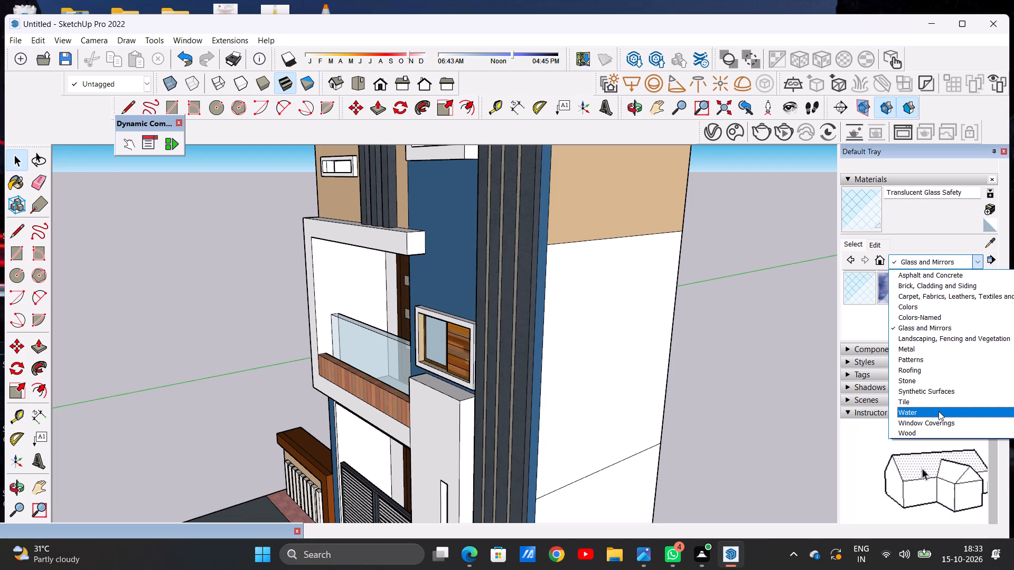
left_click(939, 393)
scroll(913, 299, "down", 1)
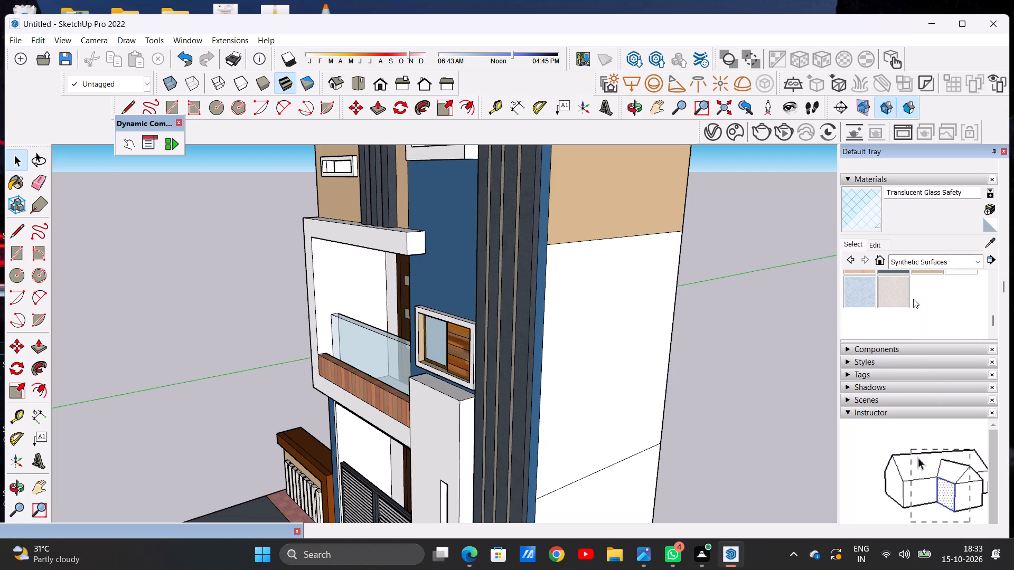
left_click(890, 292)
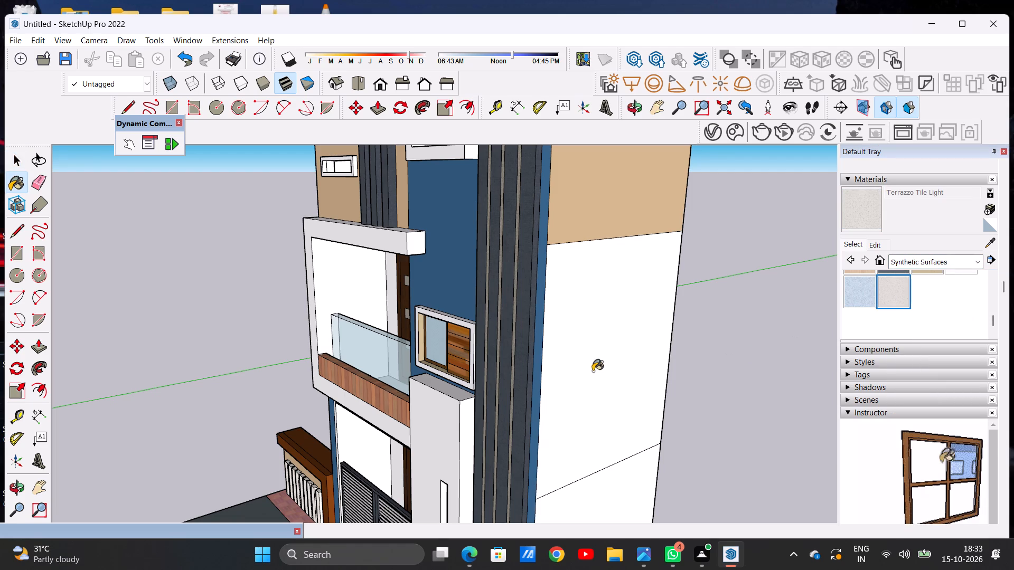
left_click(593, 371)
Paint the first-floor part of the house's left side wall with Terrazzo Tile Light.
scroll(594, 375, "up", 6)
scroll(562, 374, "down", 17)
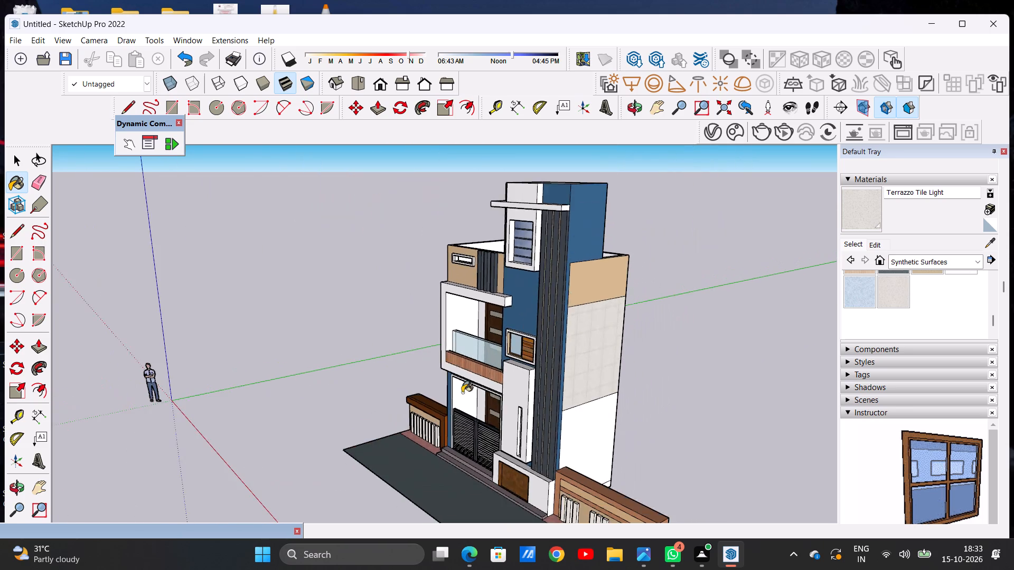
middle_click_drag(457, 396, 687, 363)
scroll(550, 360, "up", 6)
middle_click_drag(587, 325, 578, 330)
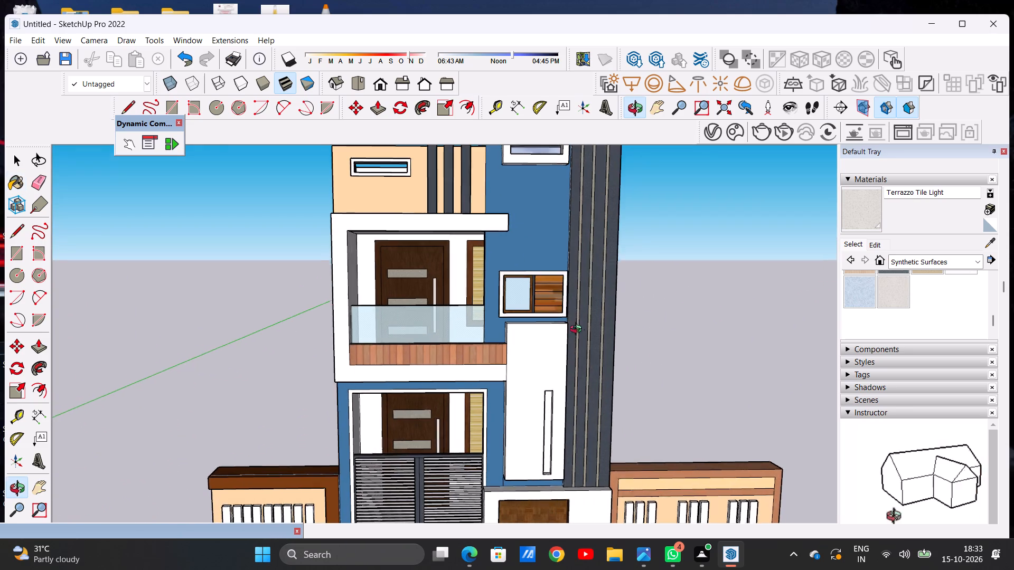
middle_click_drag(578, 330, 571, 381)
scroll(560, 372, "down", 4)
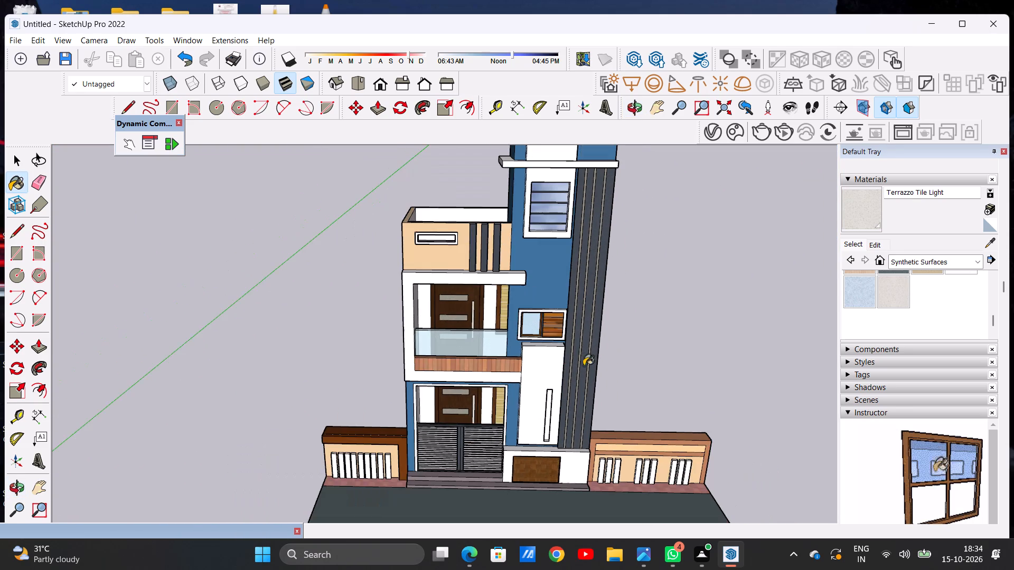
middle_click_drag(388, 373, 594, 354)
scroll(429, 328, "up", 2)
scroll(428, 328, "down", 1)
scroll(428, 327, "up", 3)
left_click(436, 320)
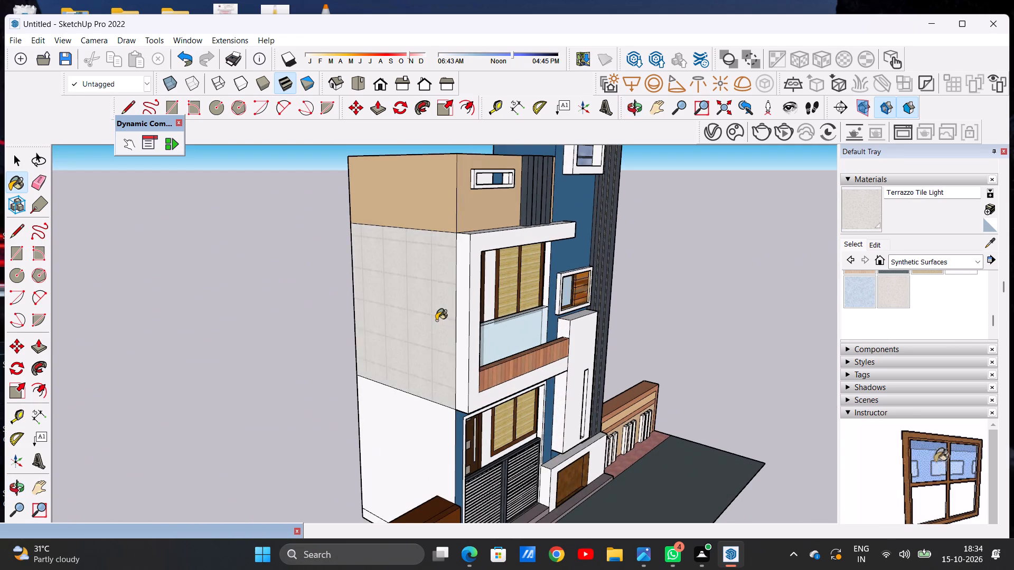
Paint both storeys of the rear wall and the ground-floor part of the left side wall with Terrazzo Tile Light.
scroll(436, 326, "down", 6)
middle_click_drag(362, 340, 632, 365)
scroll(415, 329, "down", 1)
scroll(414, 321, "up", 6)
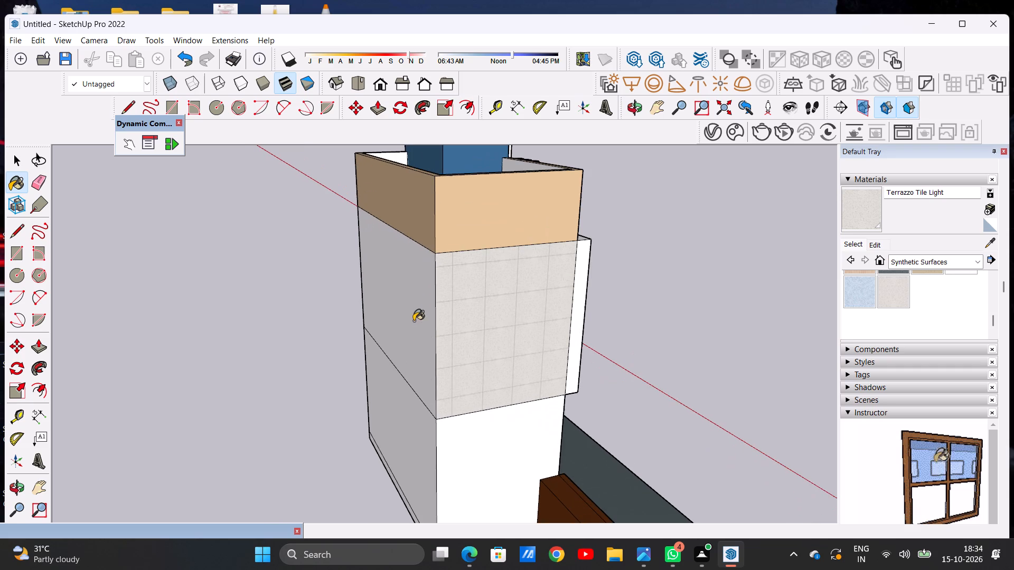
left_click(414, 309)
left_click(421, 435)
left_click(470, 436)
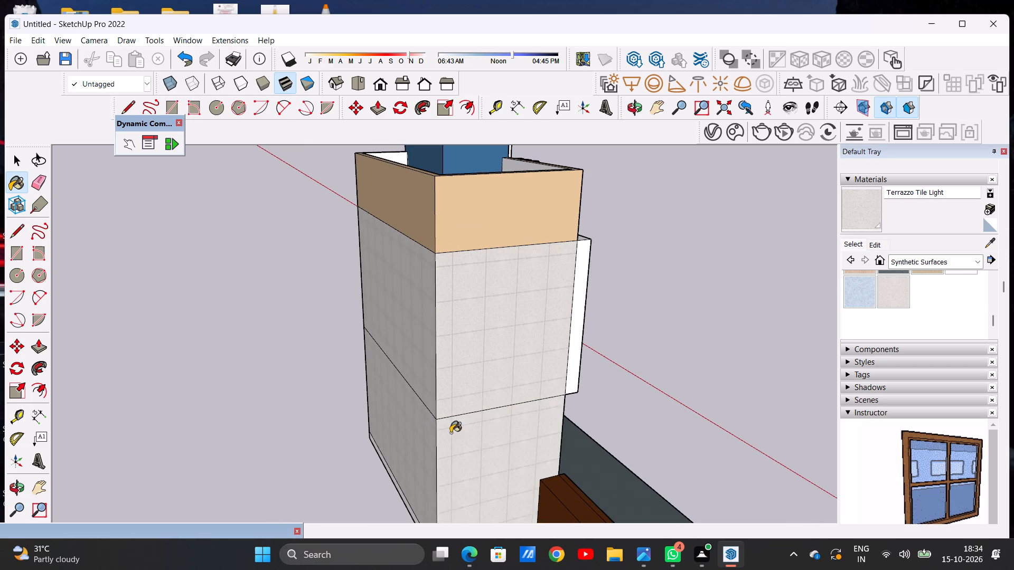
Paint the ground-floor part of the right side wall with Terrazzo Tile Light.
scroll(436, 423, "down", 11)
middle_click_drag(570, 379, 168, 395)
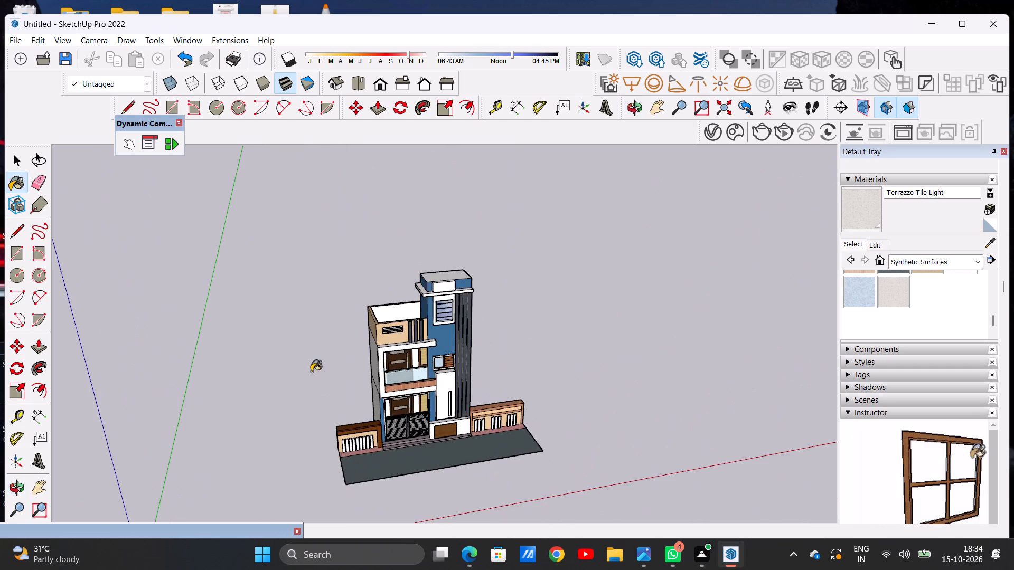
scroll(412, 372, "up", 6)
middle_click_drag(592, 353, 383, 332)
scroll(492, 389, "up", 10)
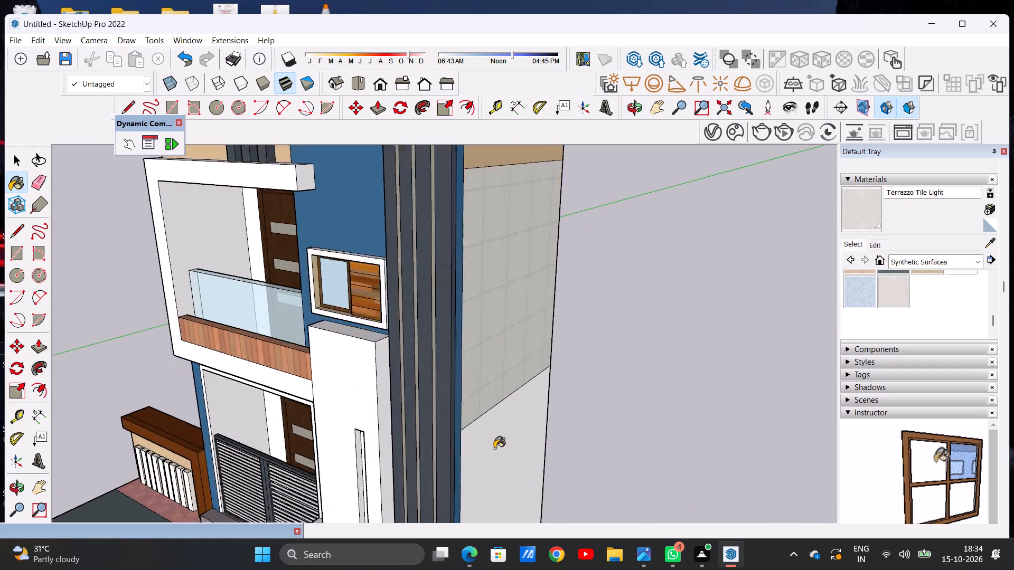
scroll(494, 448, "up", 3)
scroll(497, 392, "down", 5)
left_click(477, 459)
Paint the narrow white base strips under the right side wall and the rear wall with Terrazzo Tile Light.
scroll(513, 415, "down", 8)
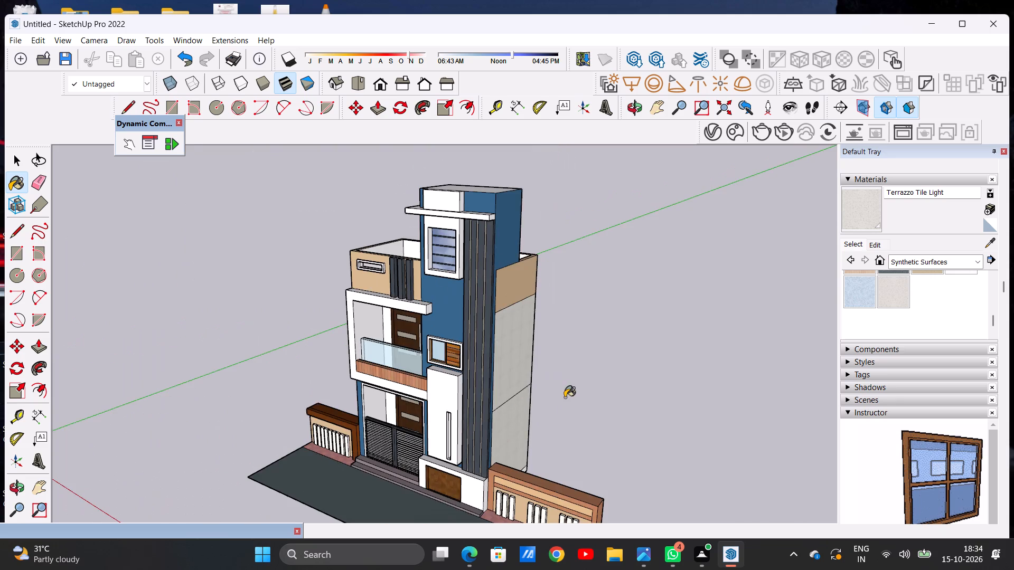
middle_click_drag(568, 396, 479, 388)
scroll(518, 547, "up", 20)
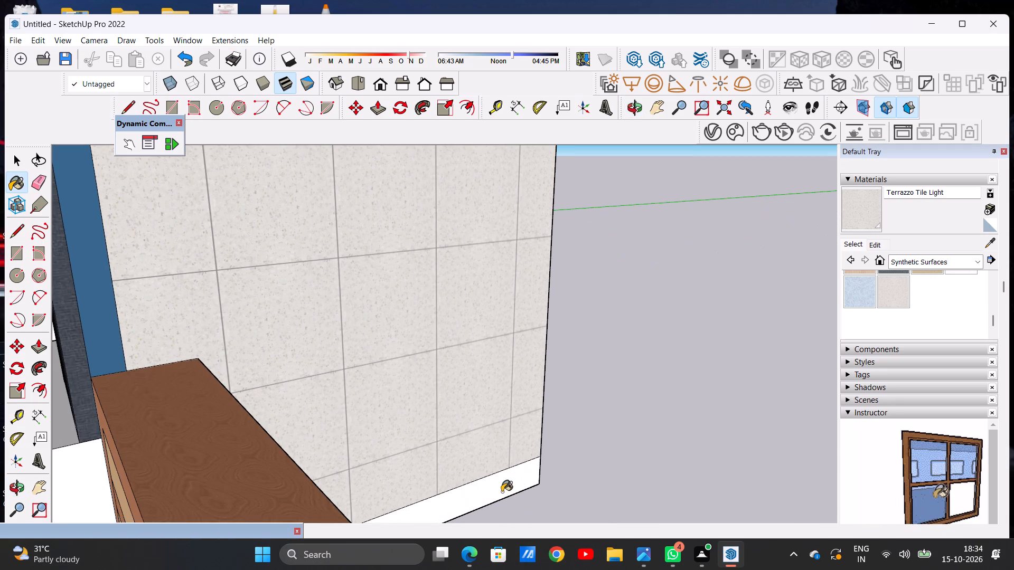
left_click(497, 489)
scroll(490, 461, "down", 11)
middle_click_drag(584, 451, 352, 507)
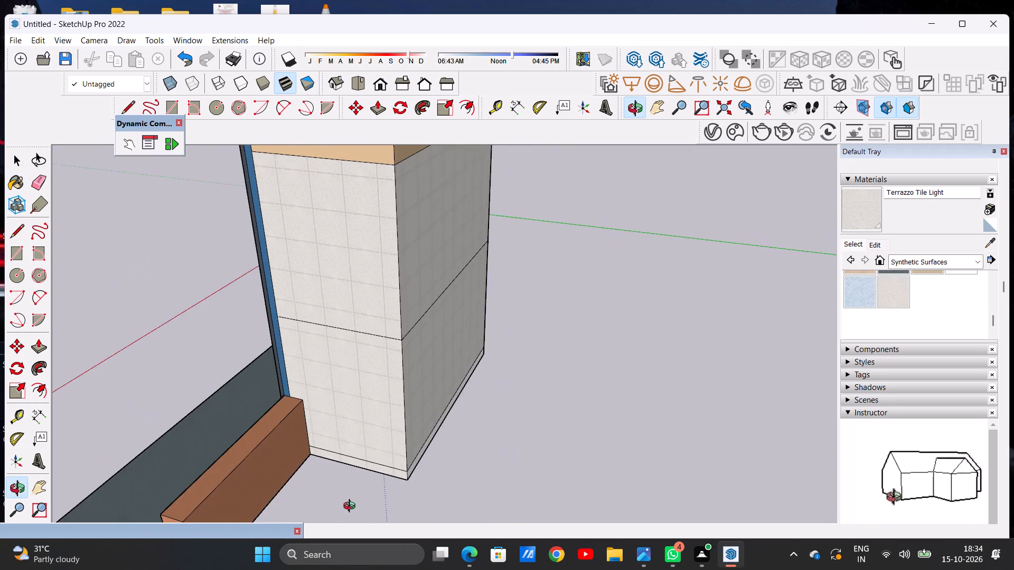
middle_click_drag(352, 507, 344, 510)
scroll(390, 481, "up", 5)
scroll(430, 468, "up", 10)
left_click(397, 468)
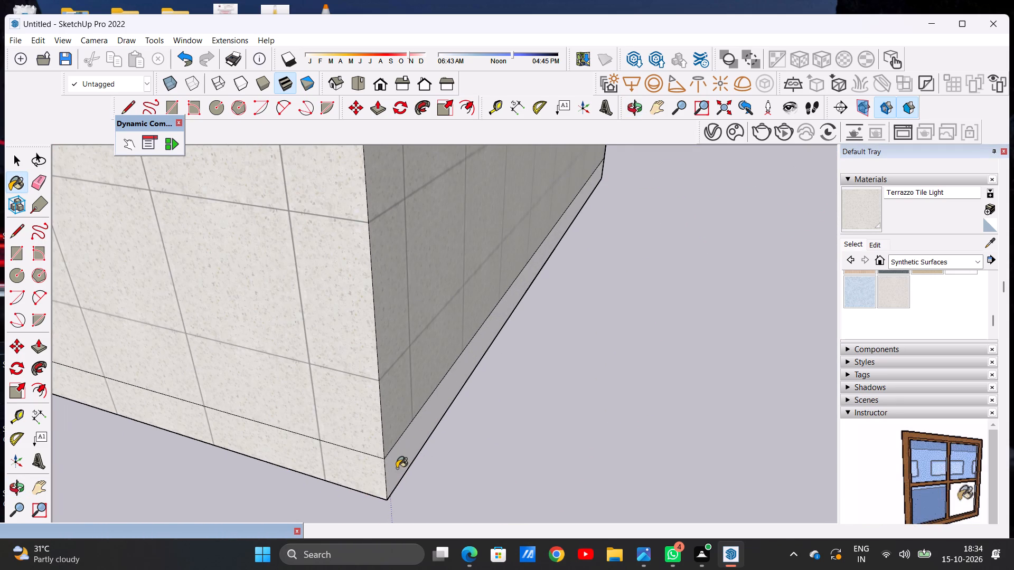
Paint the narrow white base strip under the left side wall with Terrazzo Tile Light.
scroll(481, 454, "down", 20)
scroll(481, 454, "down", 3)
middle_click_drag(291, 436, 612, 420)
middle_click_drag(370, 425, 602, 430)
scroll(424, 400, "up", 6)
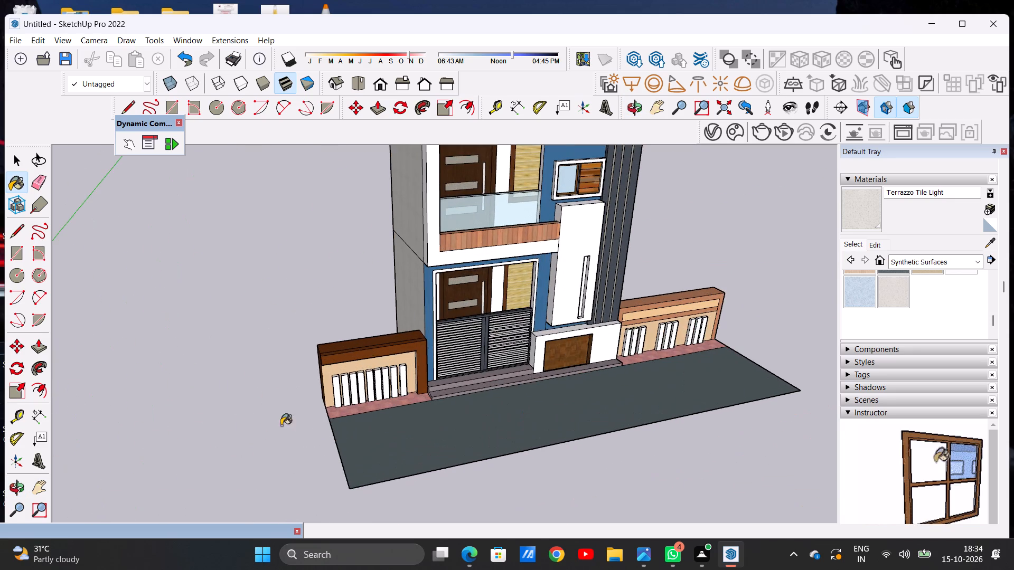
middle_click_drag(378, 445, 595, 470)
scroll(290, 381, "up", 13)
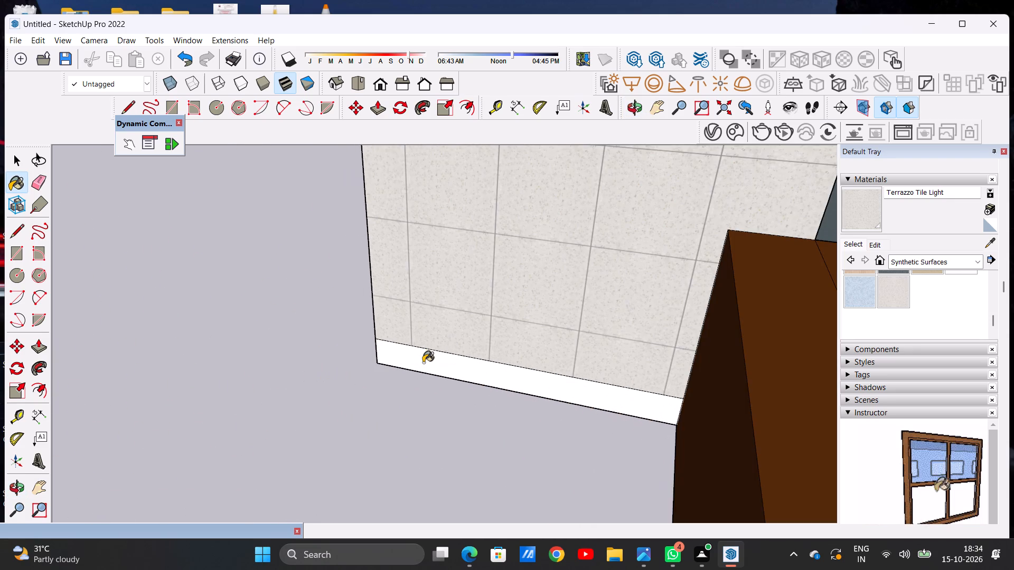
left_click(423, 363)
Examine the tiled side wall, the whole front elevation and the entrance area for remaining details.
scroll(367, 406, "down", 7)
middle_click_drag(321, 416, 416, 426)
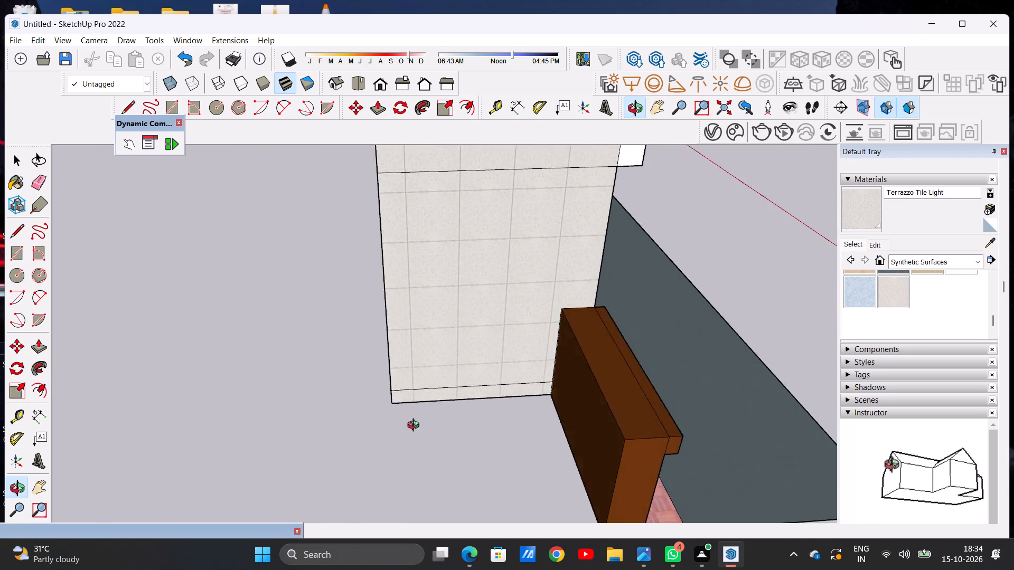
middle_click_drag(416, 426, 360, 423)
scroll(353, 420, "down", 10)
middle_click_drag(522, 432, 197, 434)
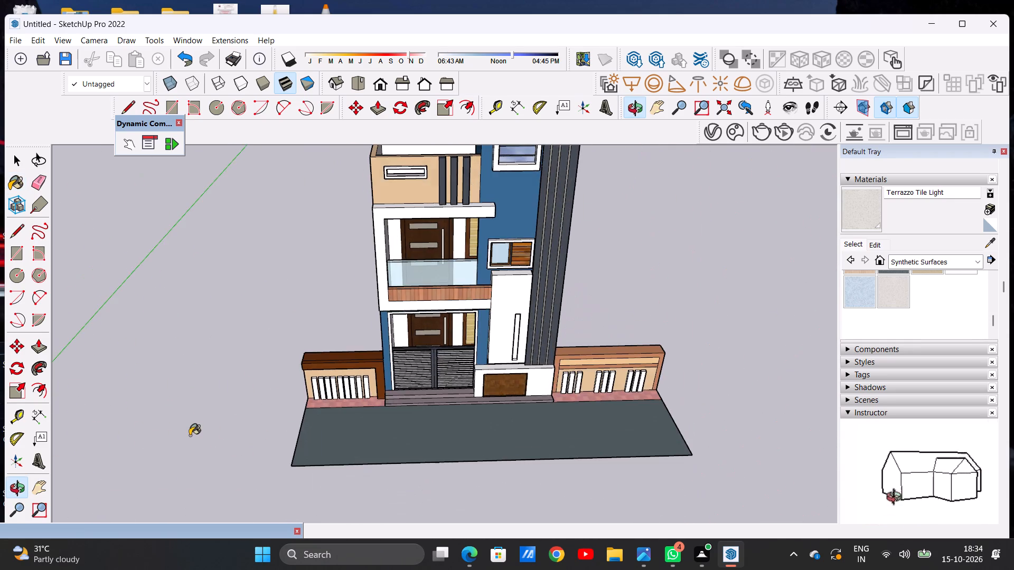
scroll(244, 445, "down", 3)
middle_click_drag(400, 446, 377, 395)
scroll(377, 399, "down", 6)
scroll(417, 408, "up", 1)
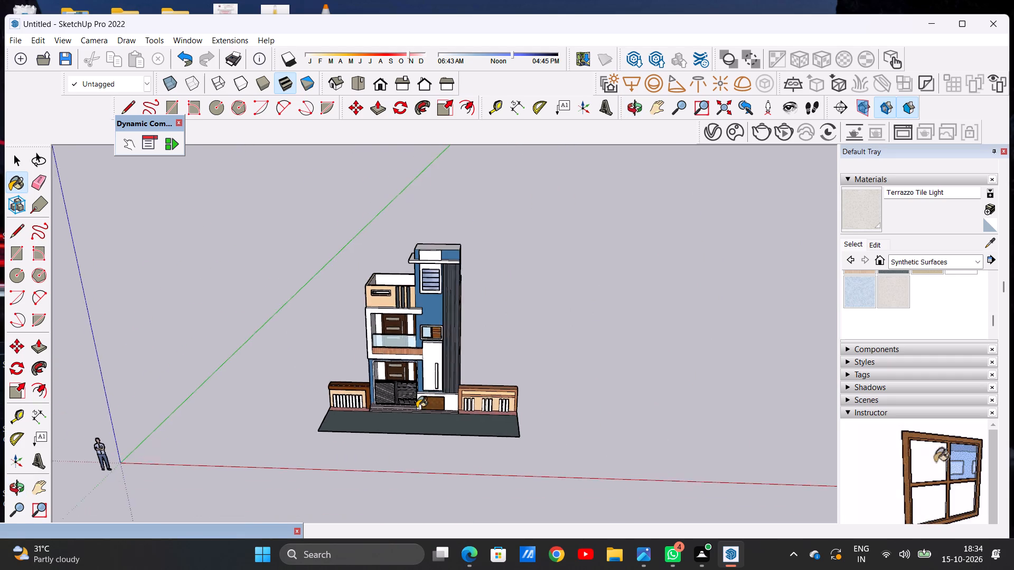
scroll(417, 408, "up", 4)
key("space")
scroll(444, 408, "down", 5)
scroll(441, 345, "up", 5)
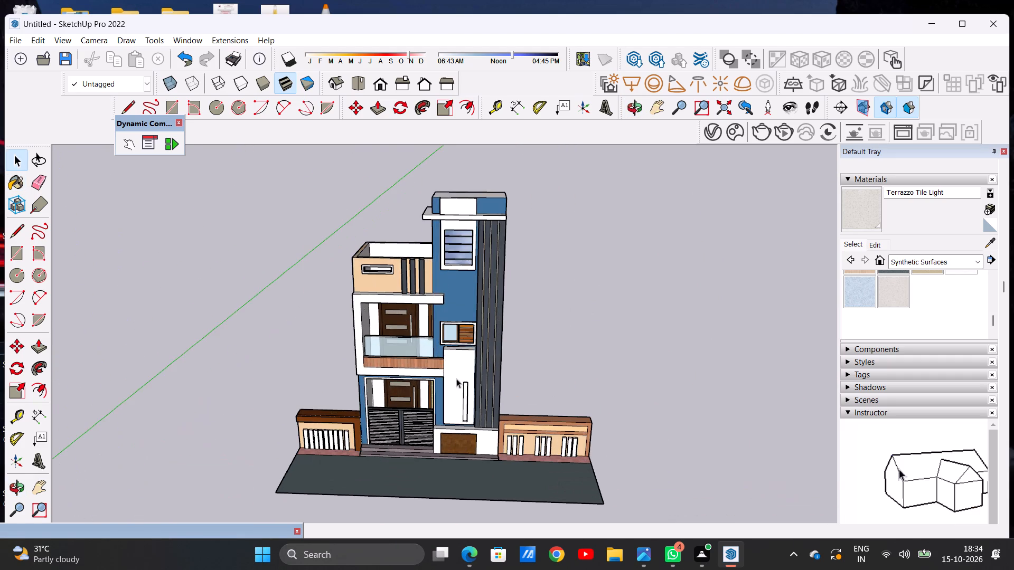
middle_click_drag(456, 397, 453, 366)
scroll(360, 329, "up", 6)
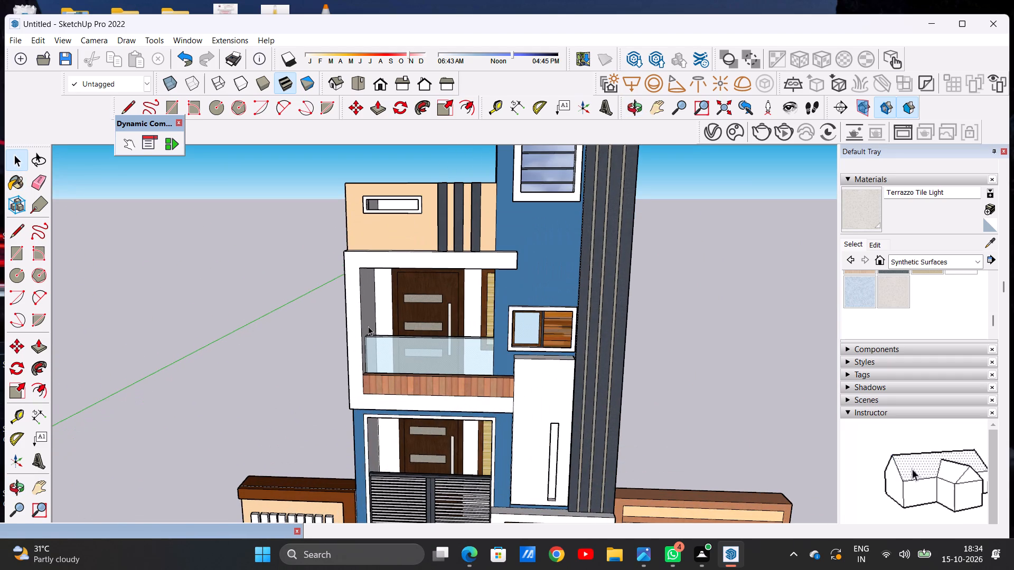
scroll(440, 331, "down", 4)
scroll(468, 397, "up", 6)
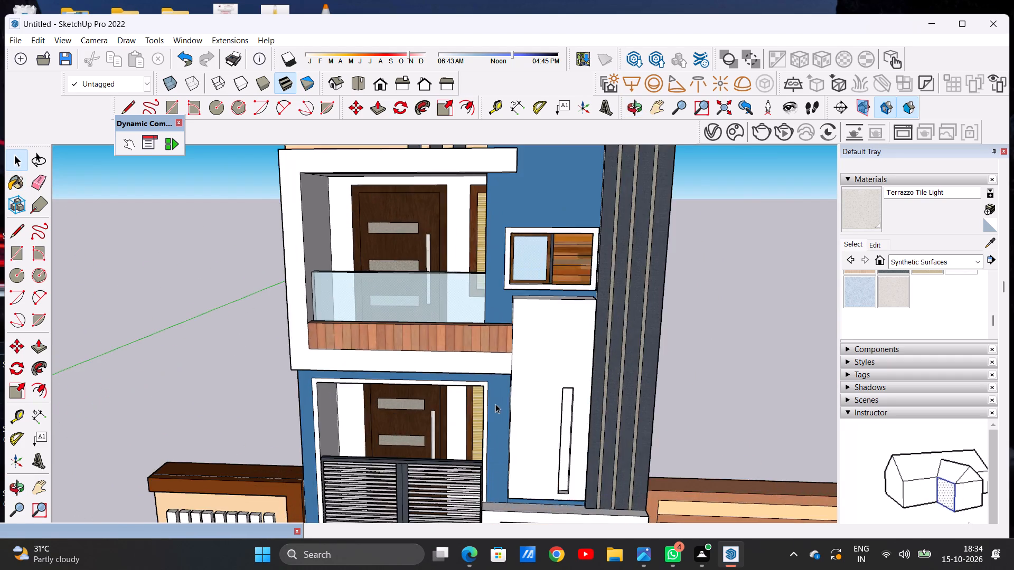
Draw a tall, narrow rectangle on the blue wall strip between the ground-floor entrance frame and the white pillar.
scroll(495, 404, "up", 6)
middle_click_drag(498, 421, 495, 396)
scroll(492, 421, "up", 3)
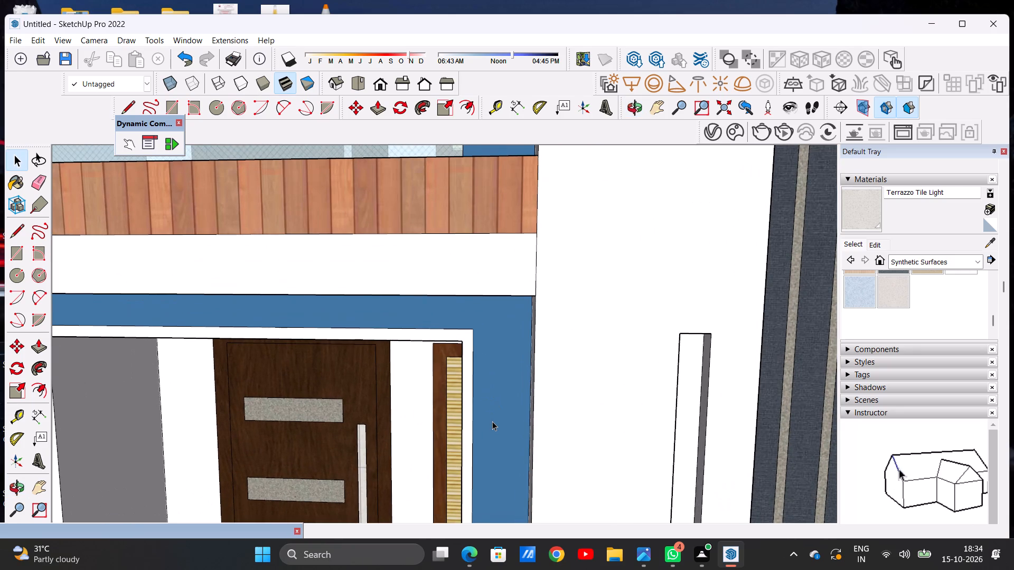
key("r")
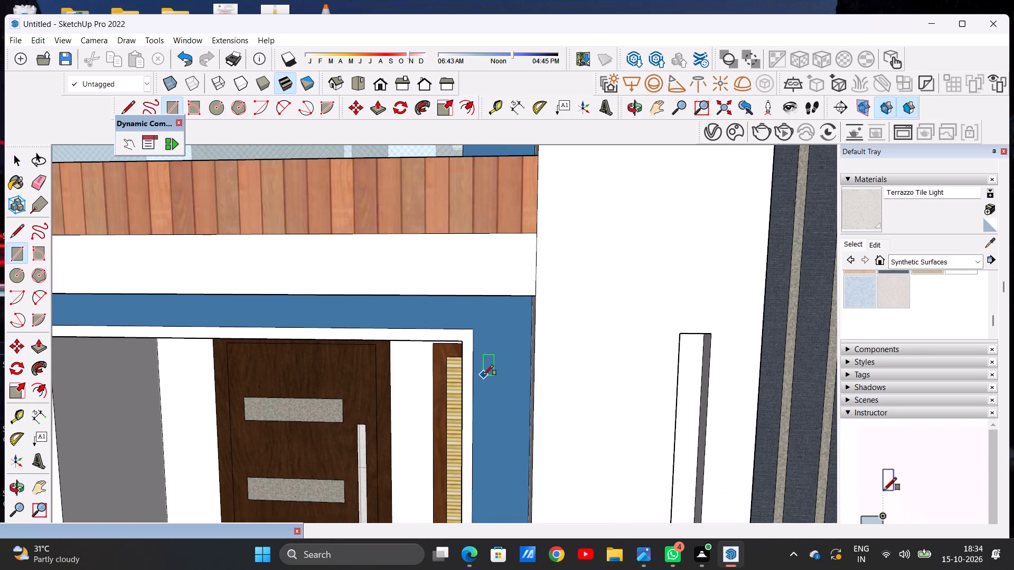
left_click(481, 380)
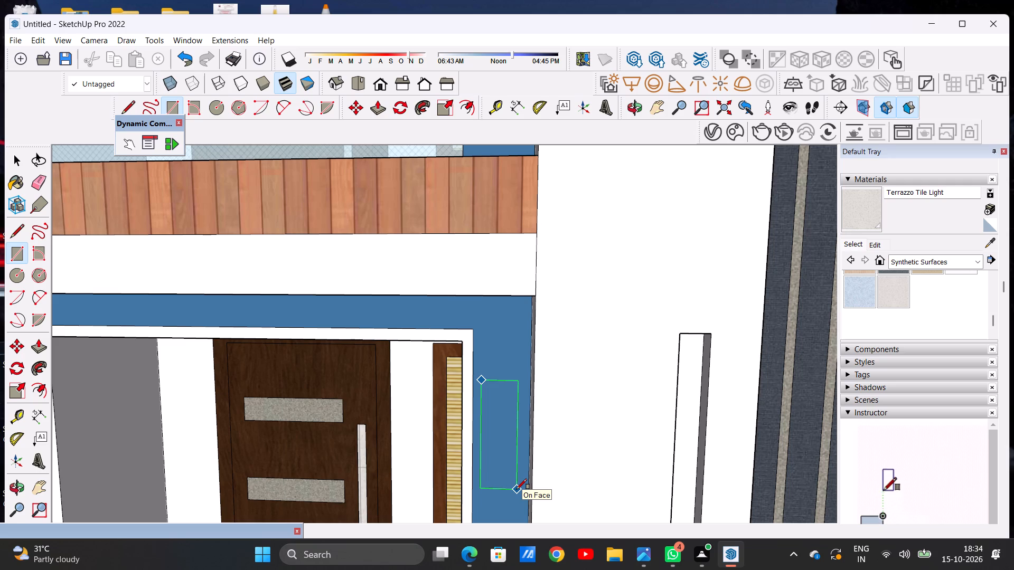
left_click(517, 489)
key("space")
Examine the narrow rectangle beside the entrance from near and far against the surrounding facade.
scroll(503, 446, "down", 3)
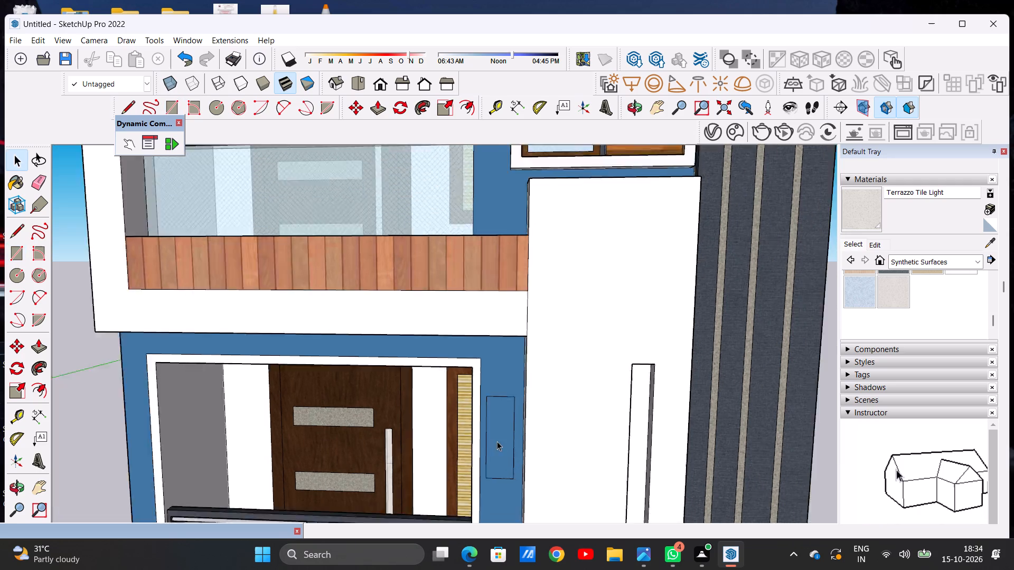
scroll(497, 441, "down", 13)
scroll(486, 449, "up", 13)
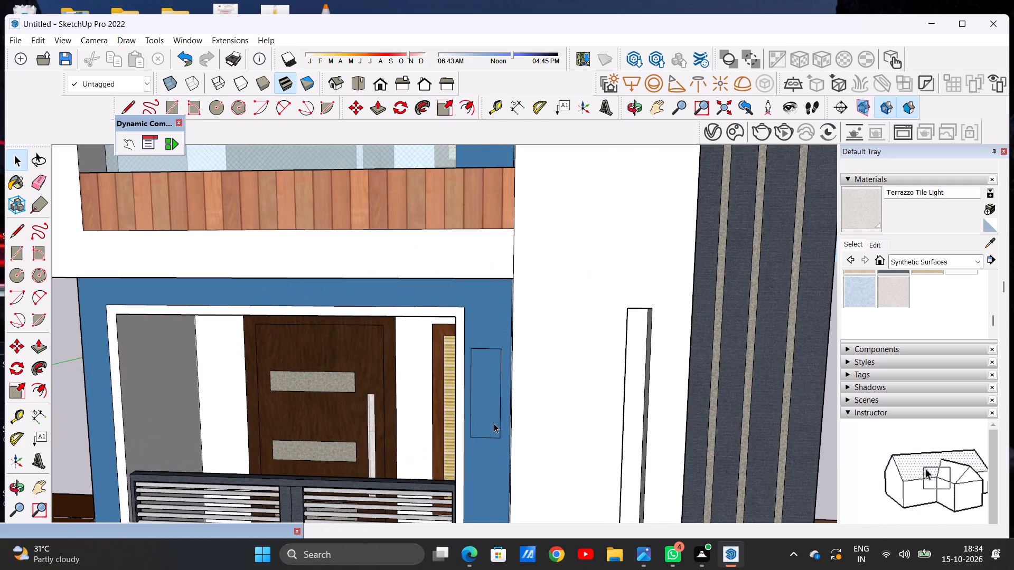
scroll(494, 423, "down", 17)
scroll(490, 423, "up", 13)
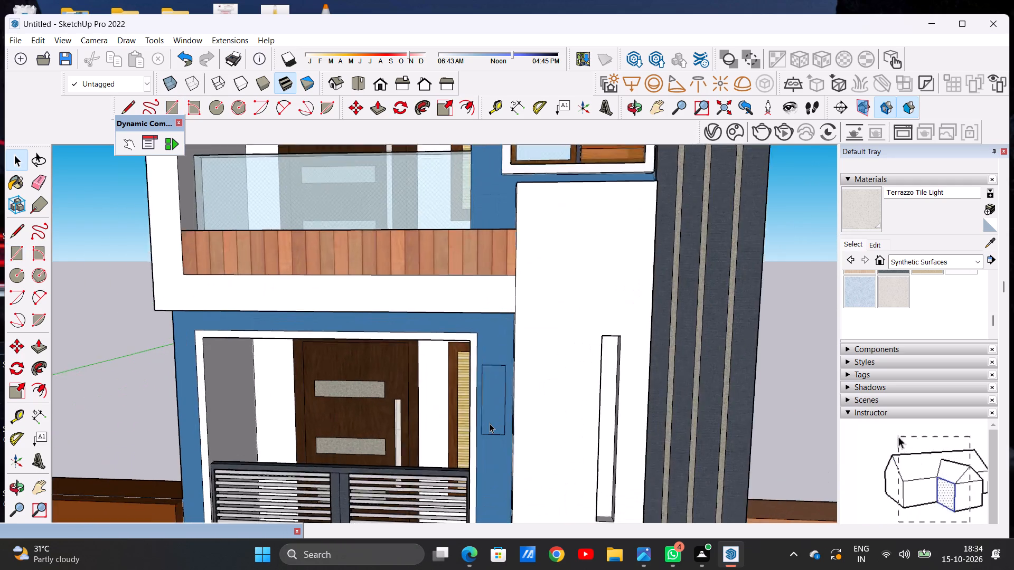
scroll(490, 423, "up", 2)
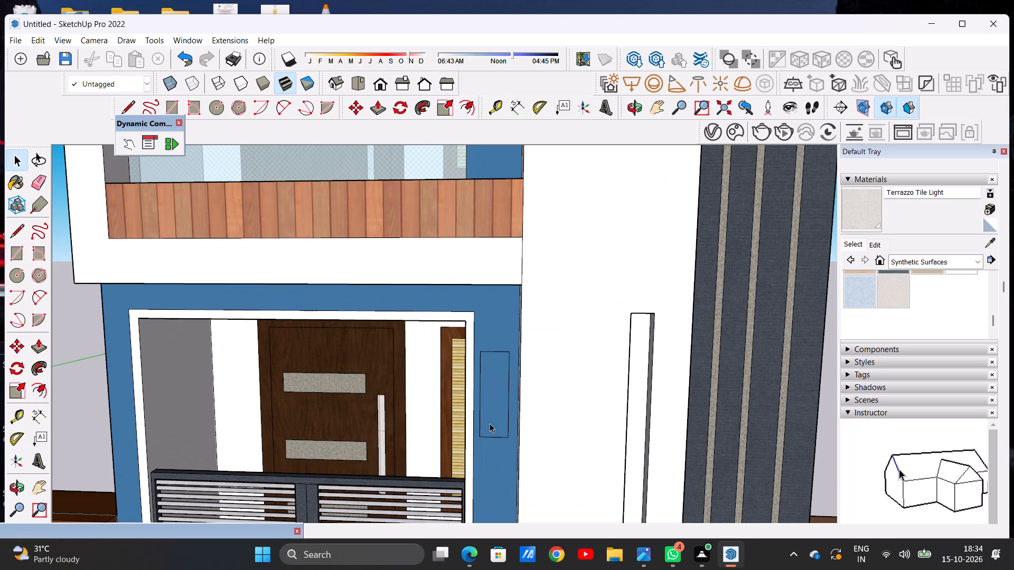
scroll(490, 423, "down", 6)
scroll(495, 418, "up", 6)
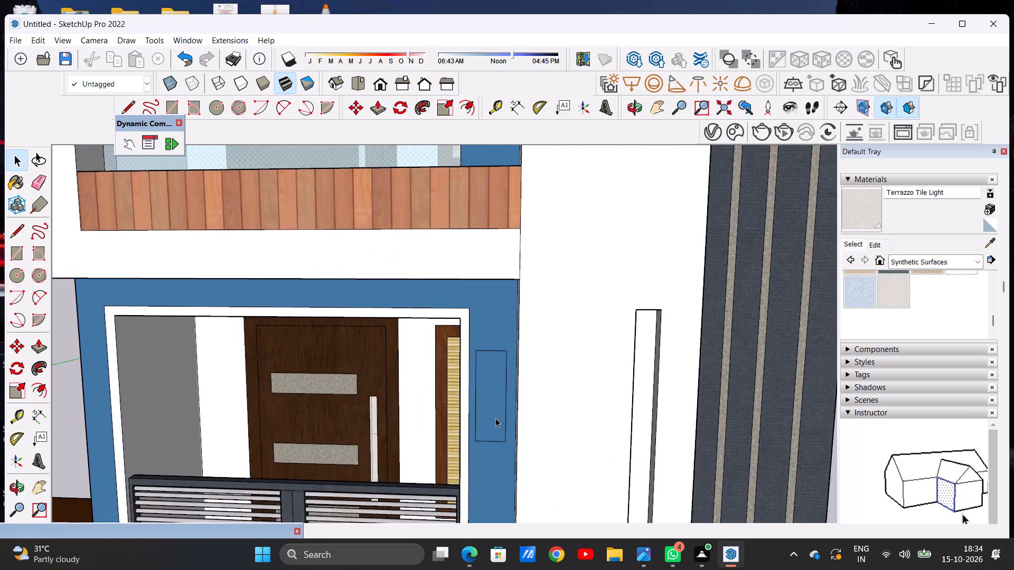
scroll(495, 418, "down", 14)
scroll(498, 433, "up", 9)
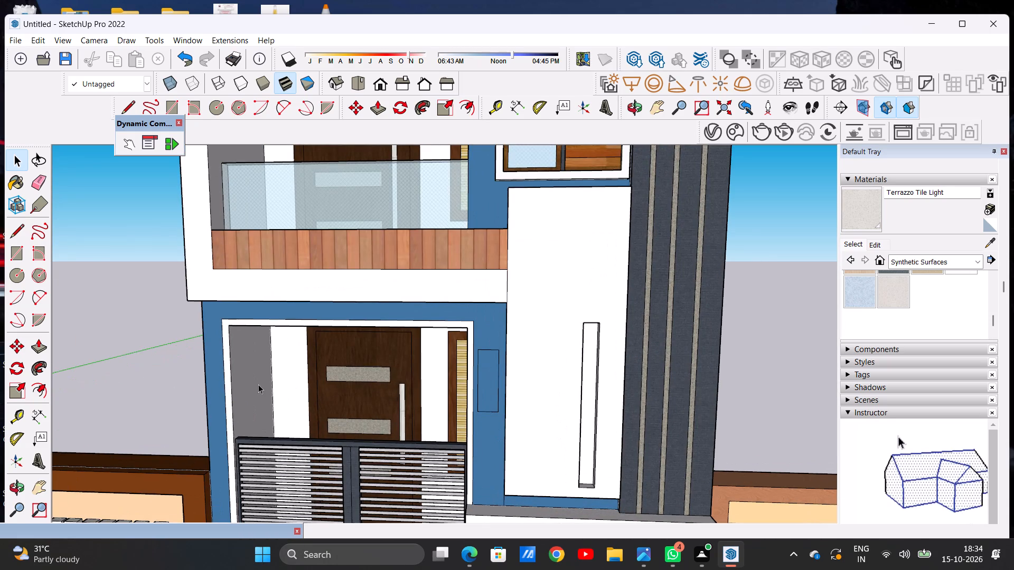
Place 3D text with the digits 0, 0 and 1 stacked on three centred lines on the blue strip beside the entrance.
left_click(36, 464)
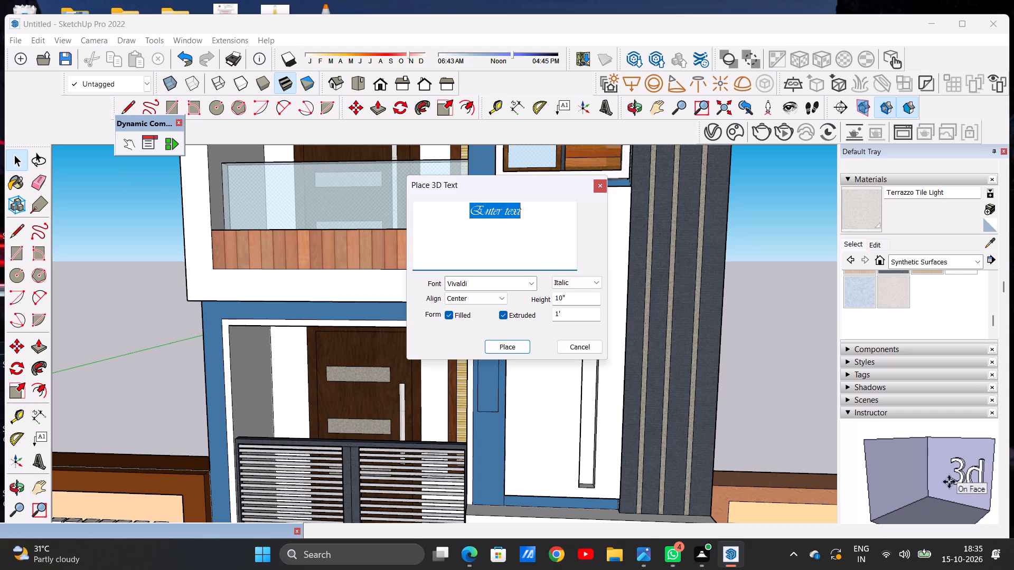
key("BackSpace")
key("BackSpace")
key("BackSpace")
key("BackSpace")
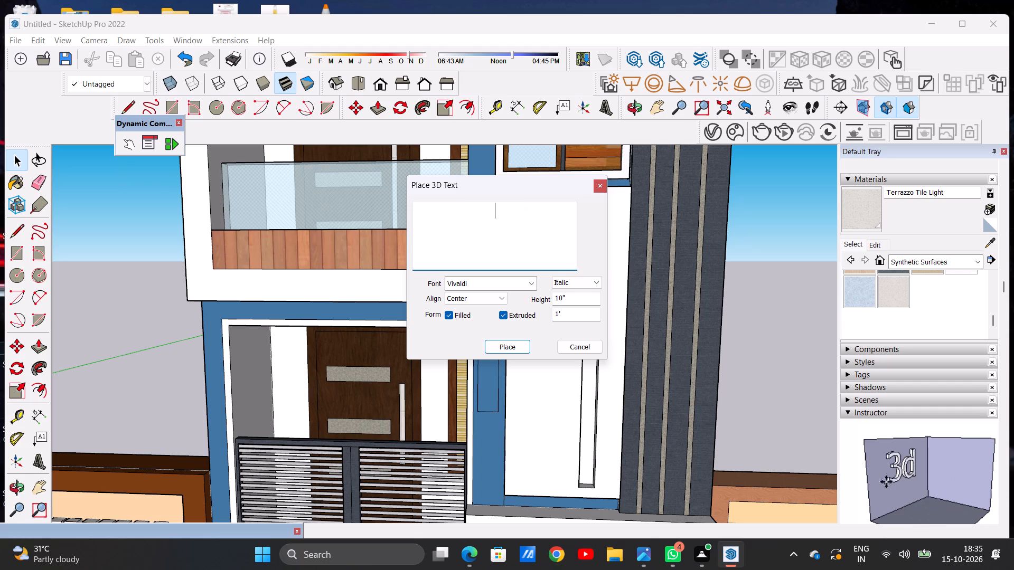
key("2")
key("BackSpace")
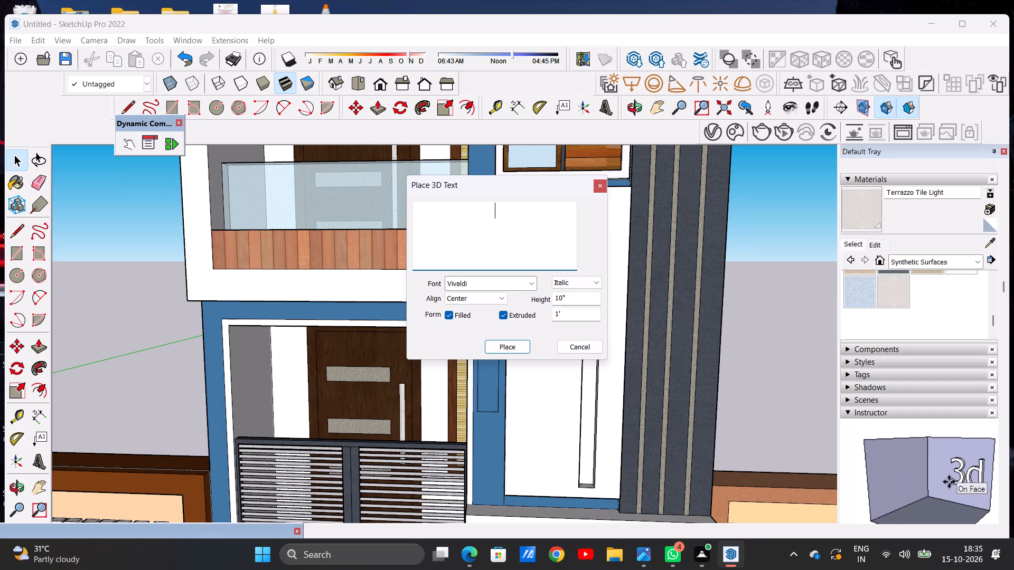
key("0")
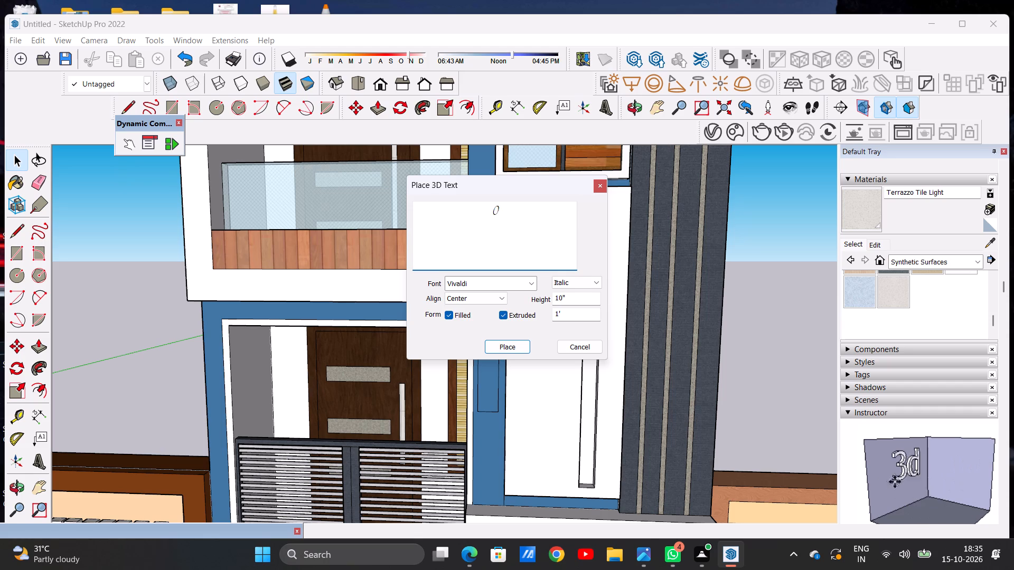
key("Return")
key("0")
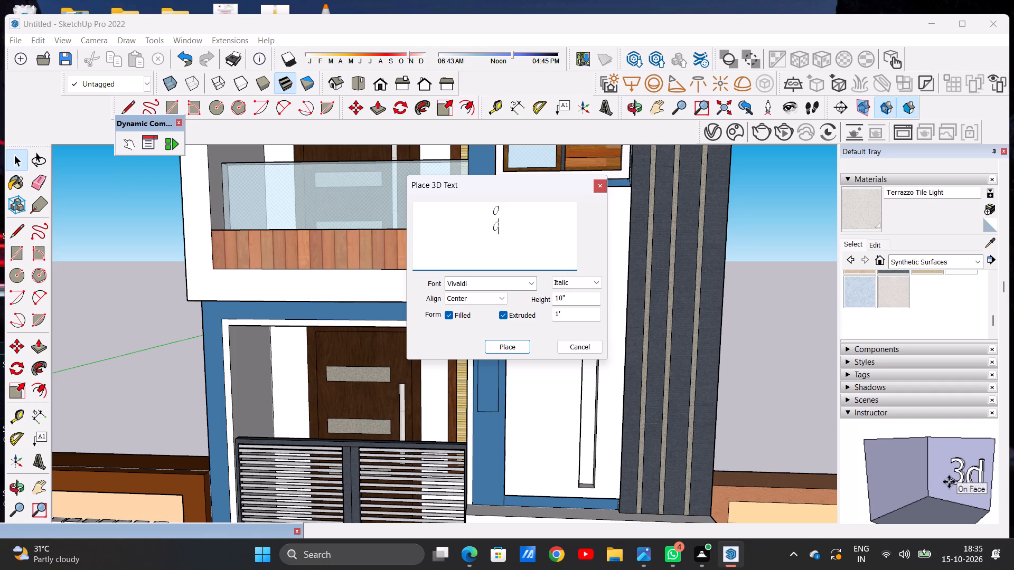
key("Return")
key("1")
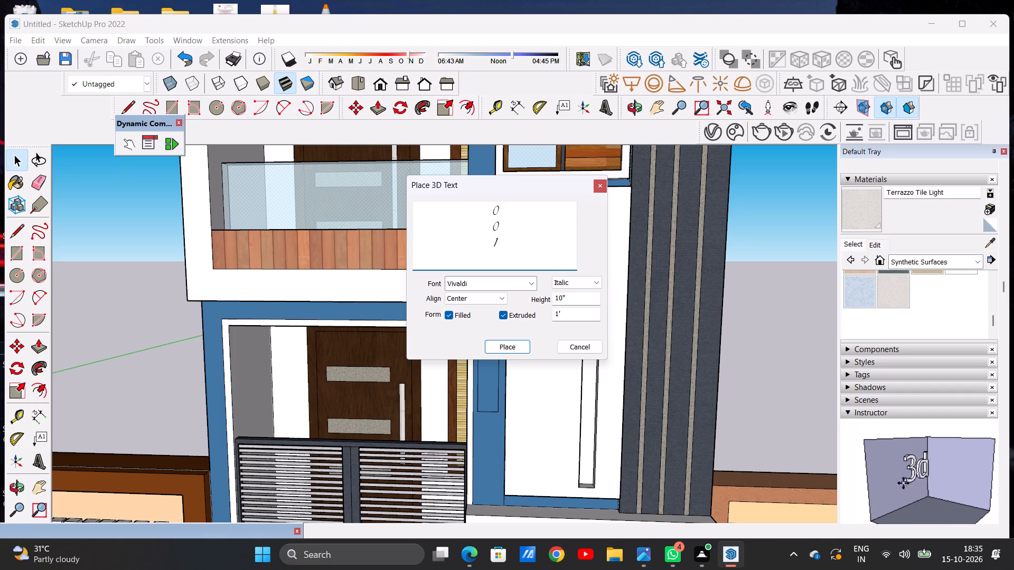
left_click(505, 348)
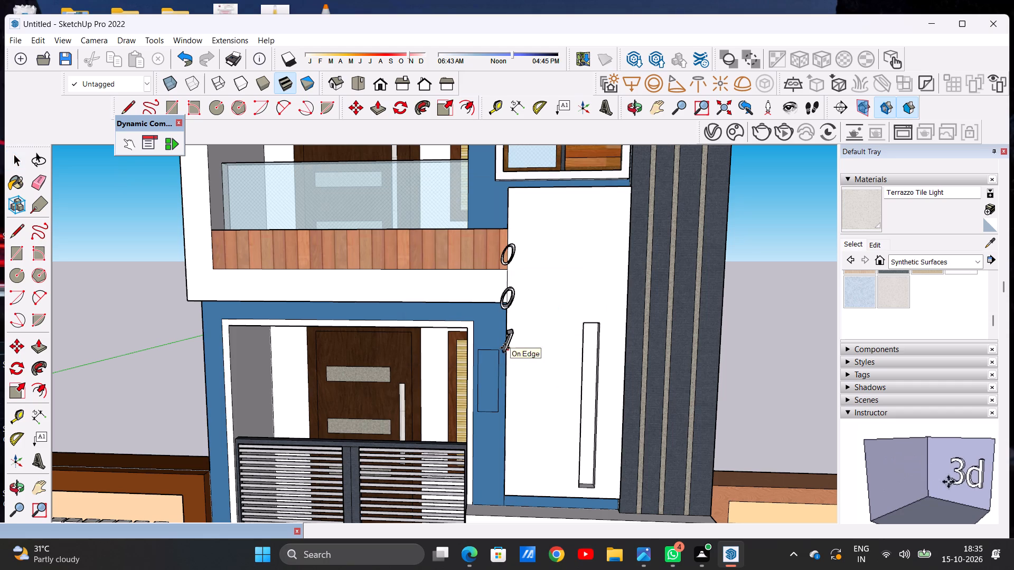
scroll(491, 424, "up", 9)
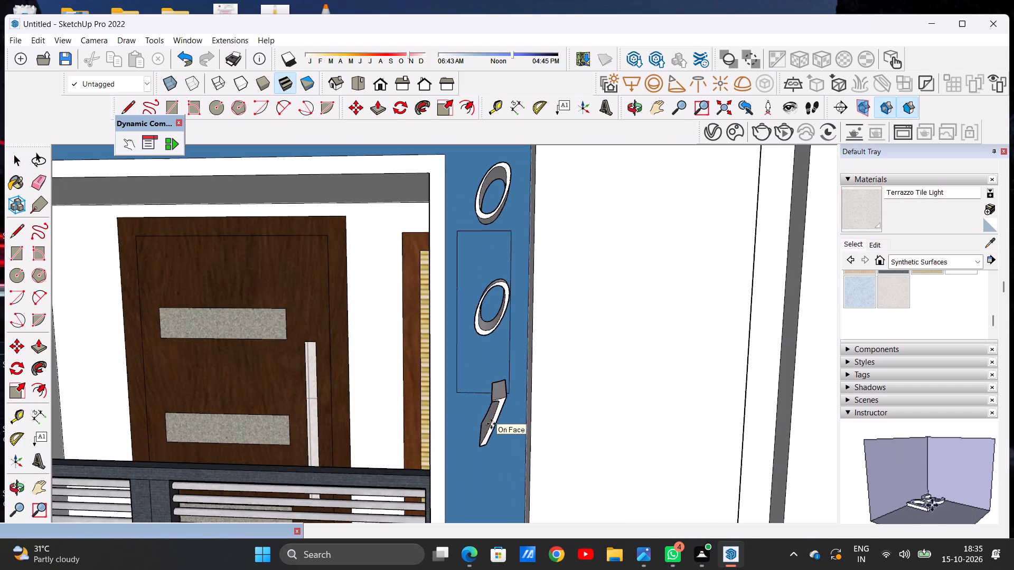
left_click(483, 430)
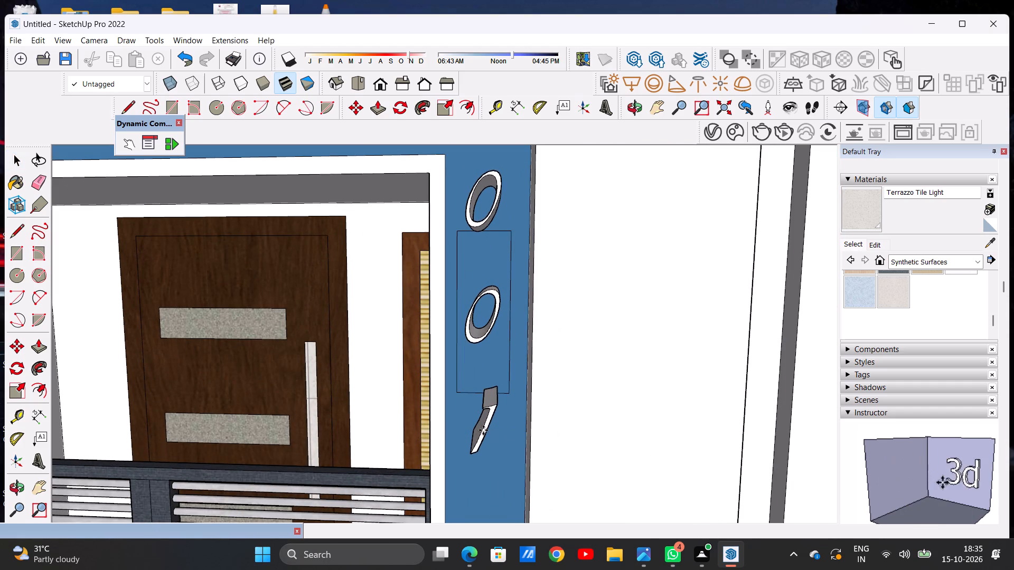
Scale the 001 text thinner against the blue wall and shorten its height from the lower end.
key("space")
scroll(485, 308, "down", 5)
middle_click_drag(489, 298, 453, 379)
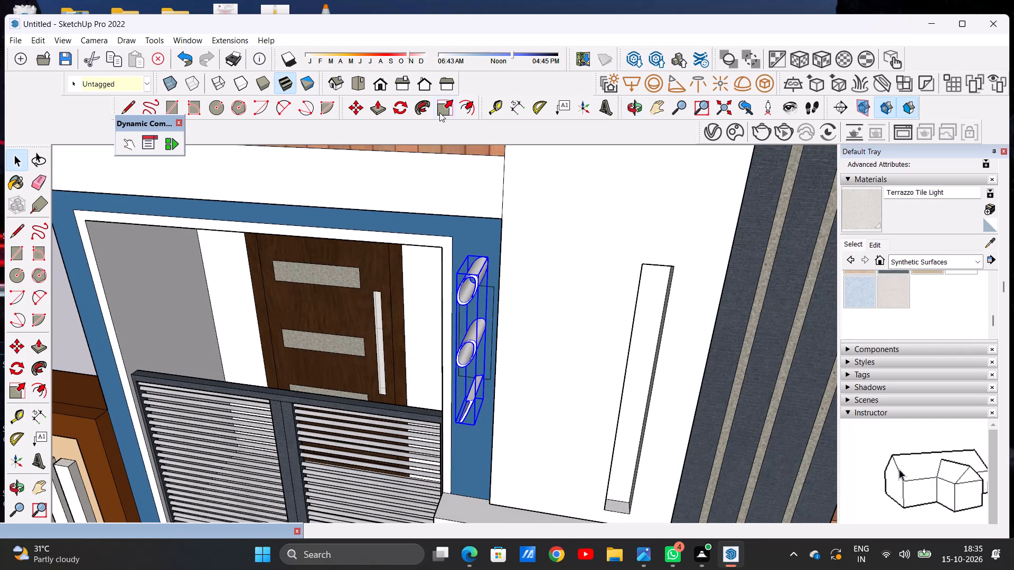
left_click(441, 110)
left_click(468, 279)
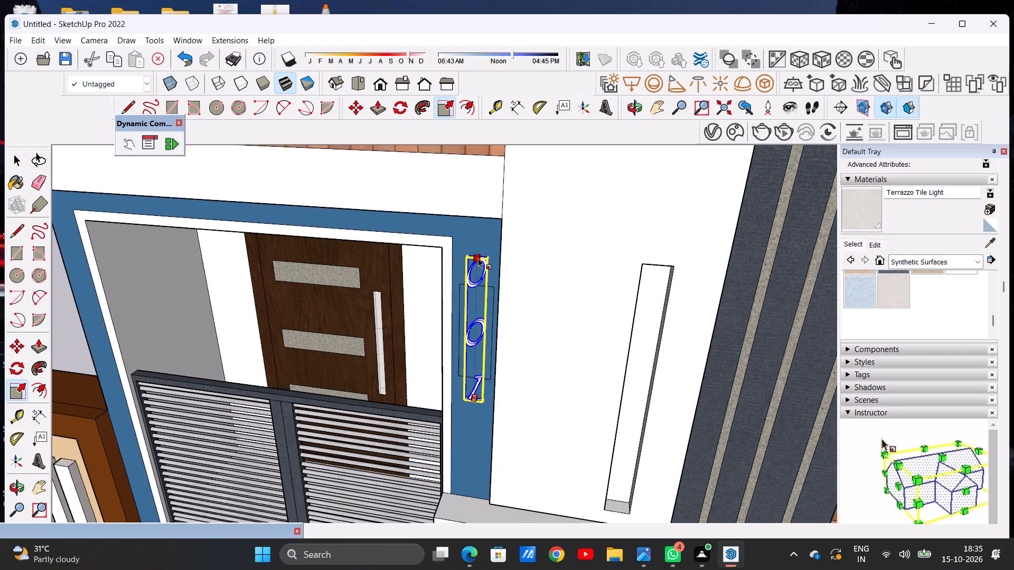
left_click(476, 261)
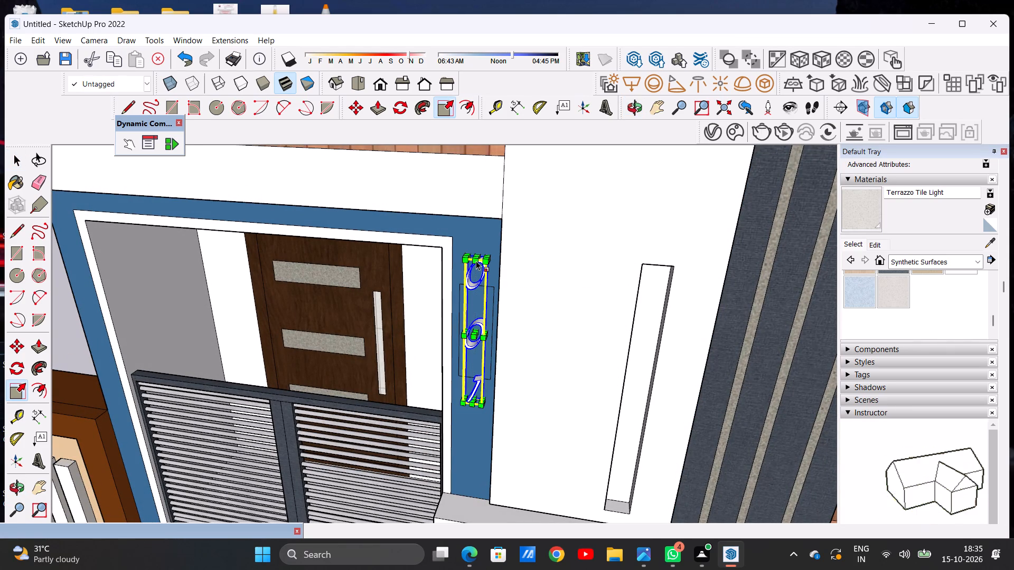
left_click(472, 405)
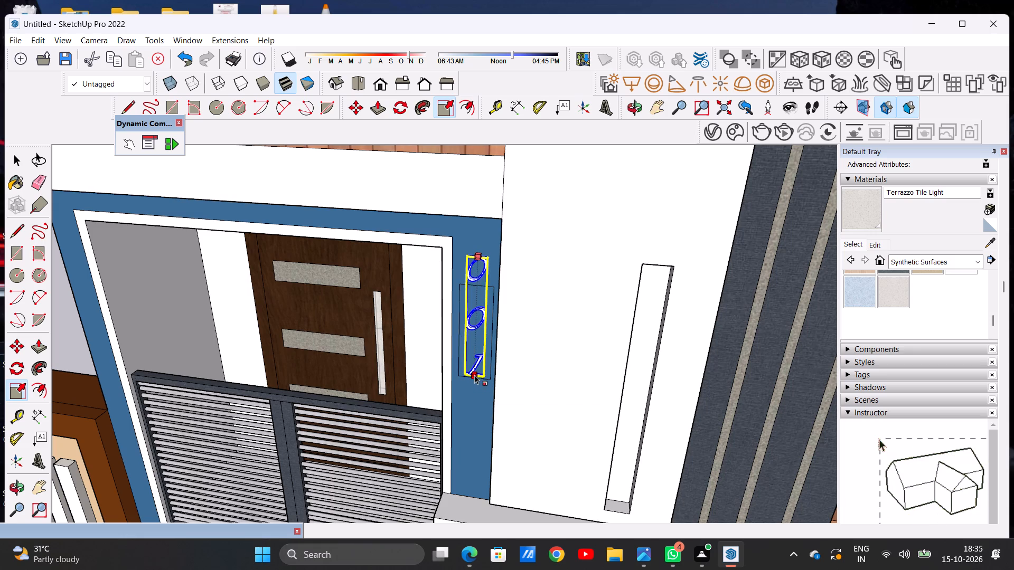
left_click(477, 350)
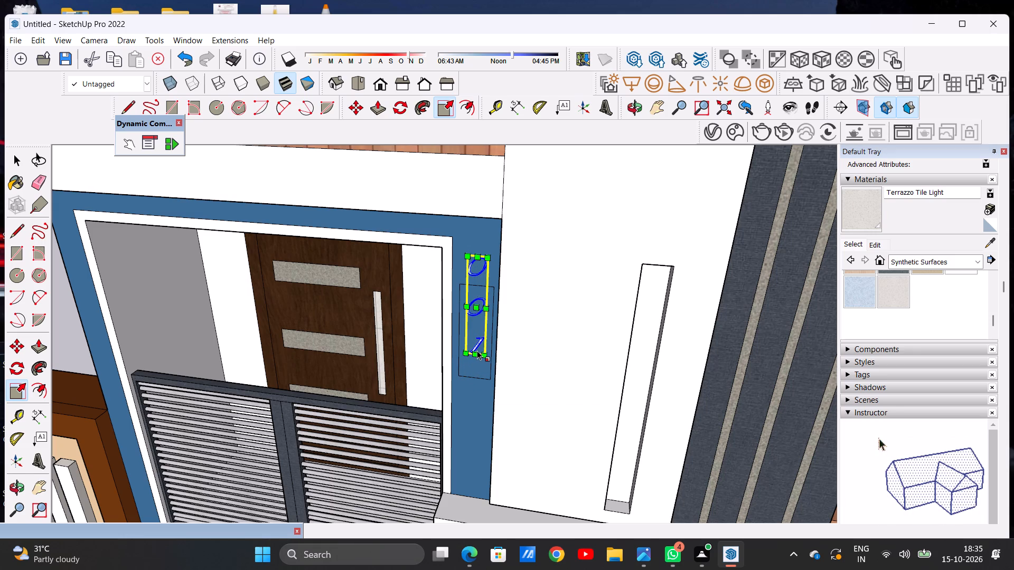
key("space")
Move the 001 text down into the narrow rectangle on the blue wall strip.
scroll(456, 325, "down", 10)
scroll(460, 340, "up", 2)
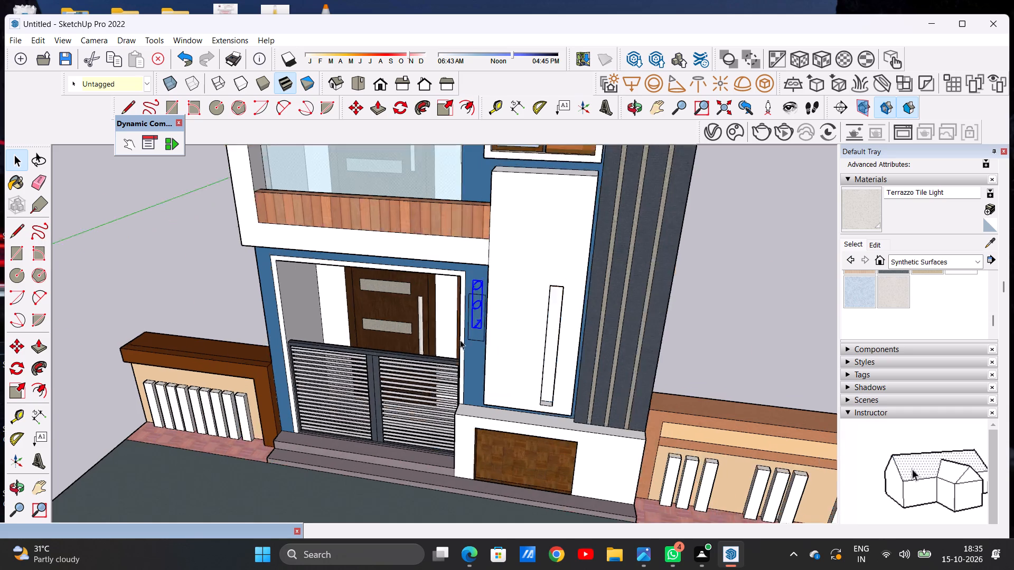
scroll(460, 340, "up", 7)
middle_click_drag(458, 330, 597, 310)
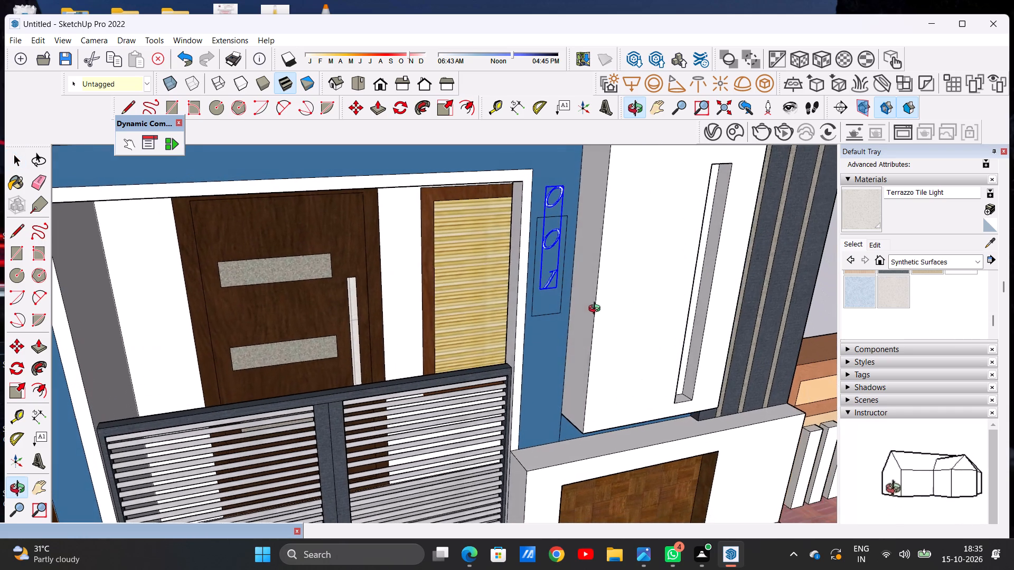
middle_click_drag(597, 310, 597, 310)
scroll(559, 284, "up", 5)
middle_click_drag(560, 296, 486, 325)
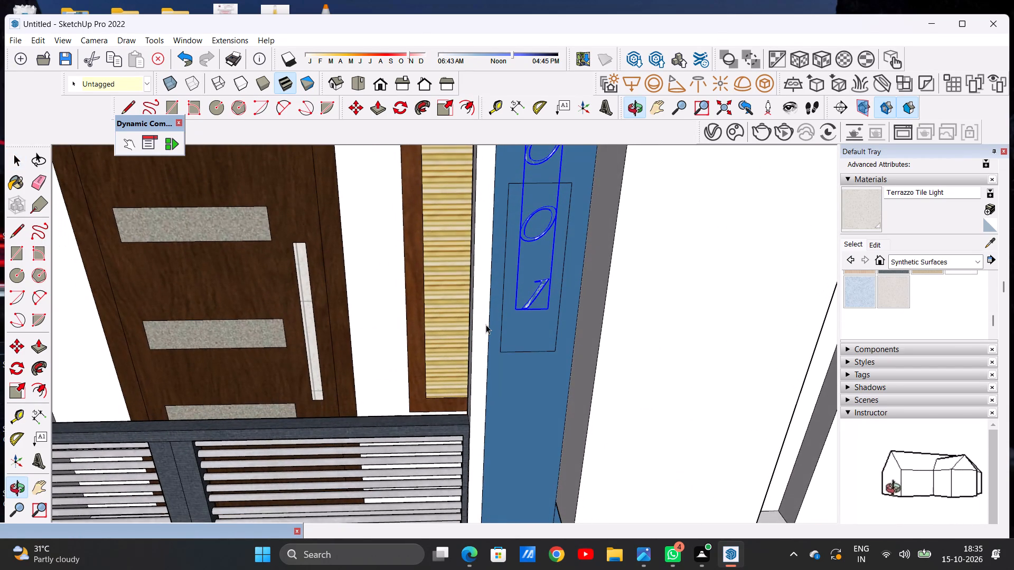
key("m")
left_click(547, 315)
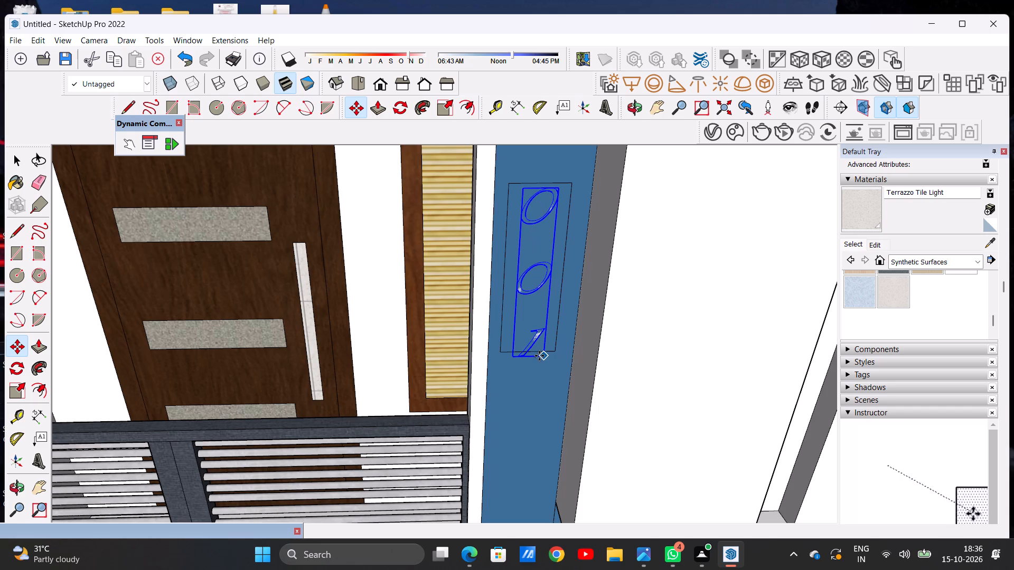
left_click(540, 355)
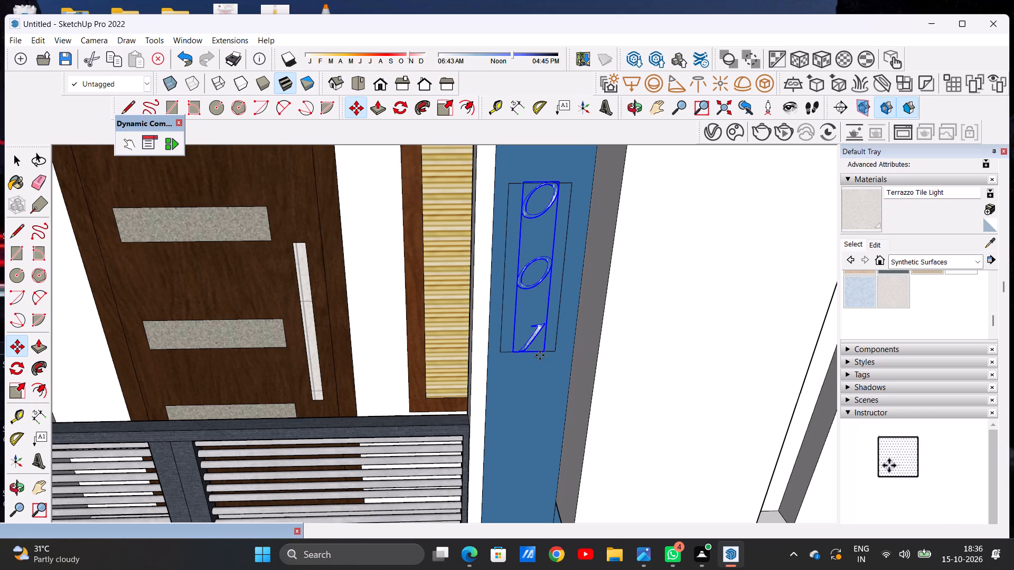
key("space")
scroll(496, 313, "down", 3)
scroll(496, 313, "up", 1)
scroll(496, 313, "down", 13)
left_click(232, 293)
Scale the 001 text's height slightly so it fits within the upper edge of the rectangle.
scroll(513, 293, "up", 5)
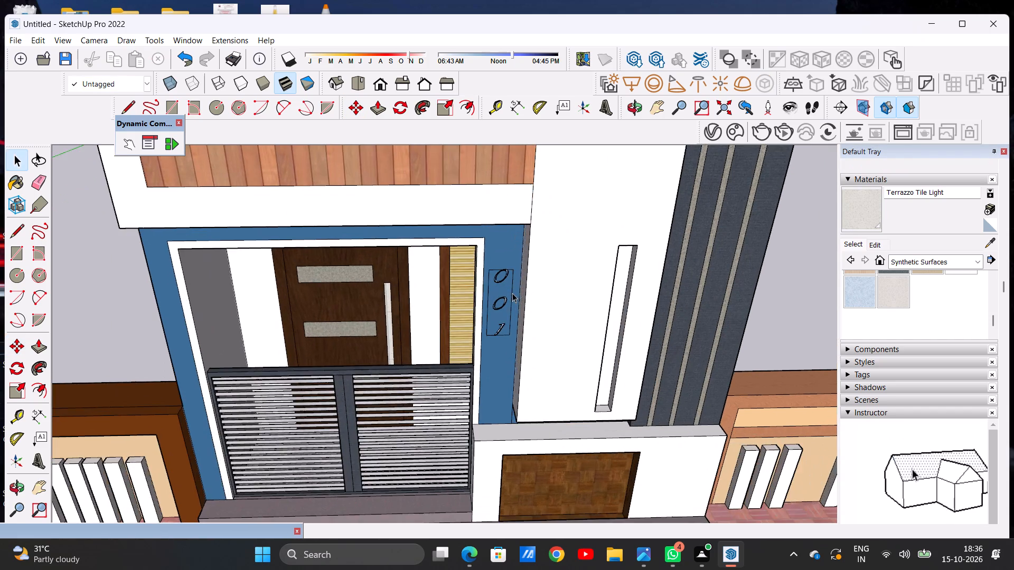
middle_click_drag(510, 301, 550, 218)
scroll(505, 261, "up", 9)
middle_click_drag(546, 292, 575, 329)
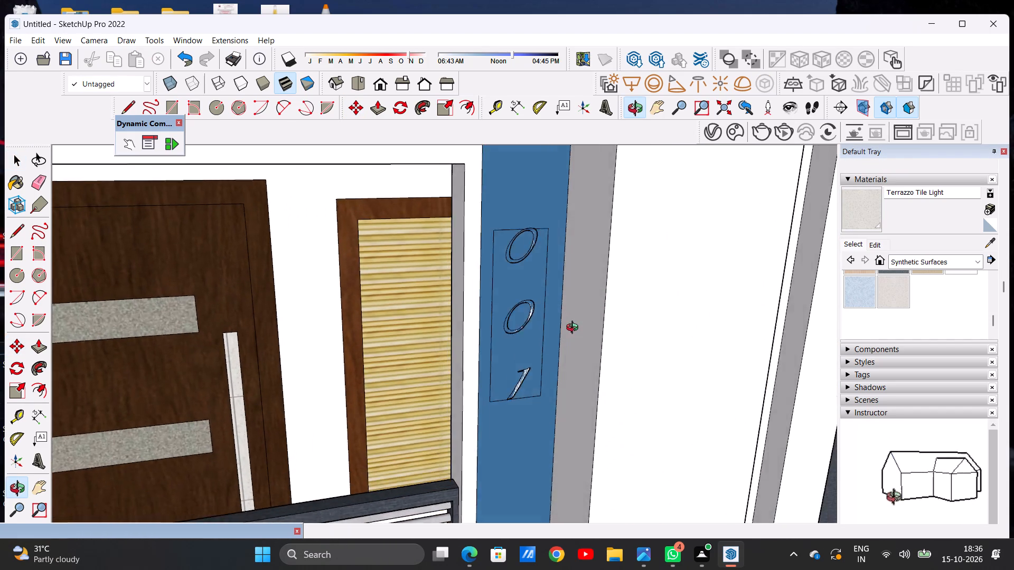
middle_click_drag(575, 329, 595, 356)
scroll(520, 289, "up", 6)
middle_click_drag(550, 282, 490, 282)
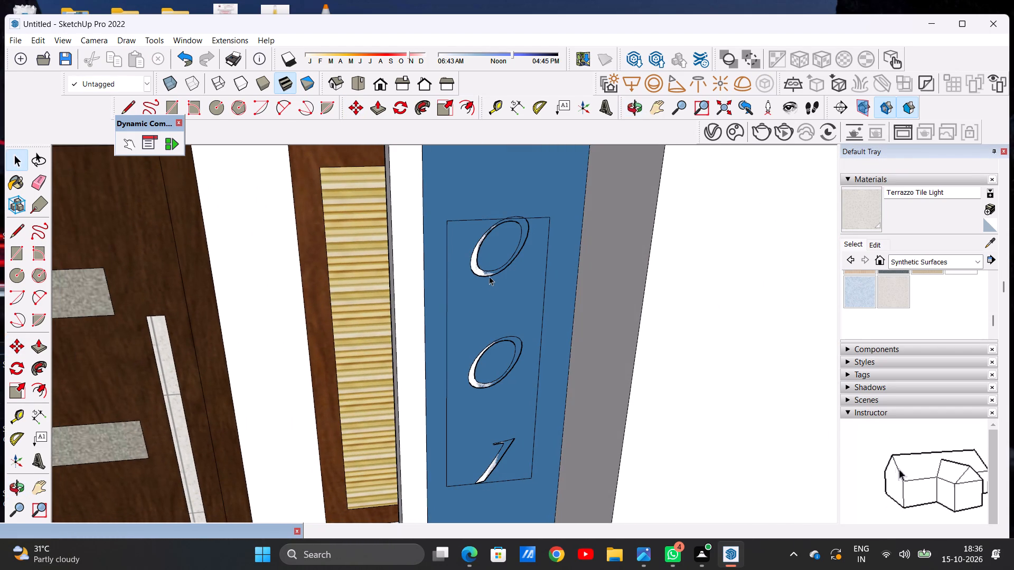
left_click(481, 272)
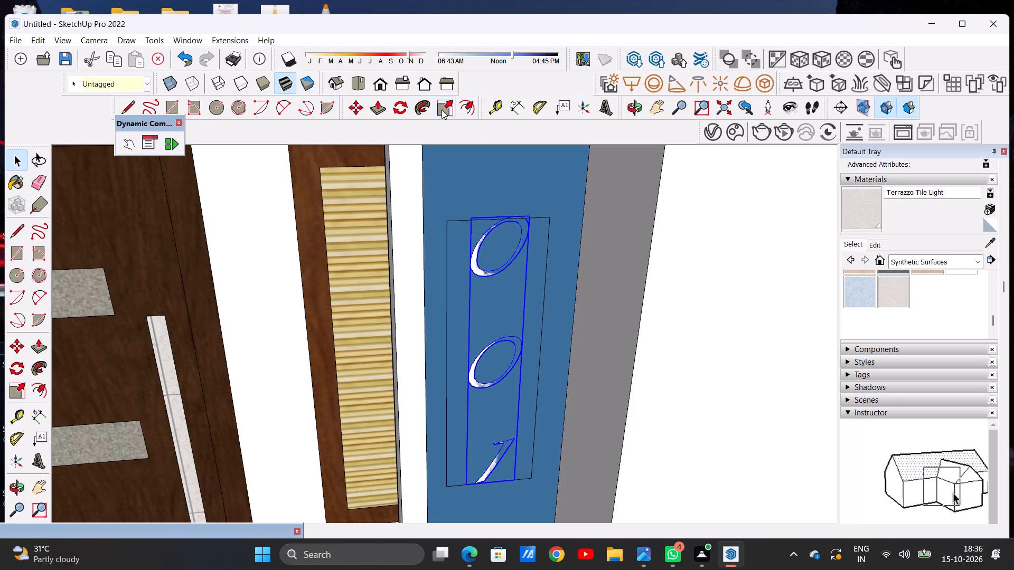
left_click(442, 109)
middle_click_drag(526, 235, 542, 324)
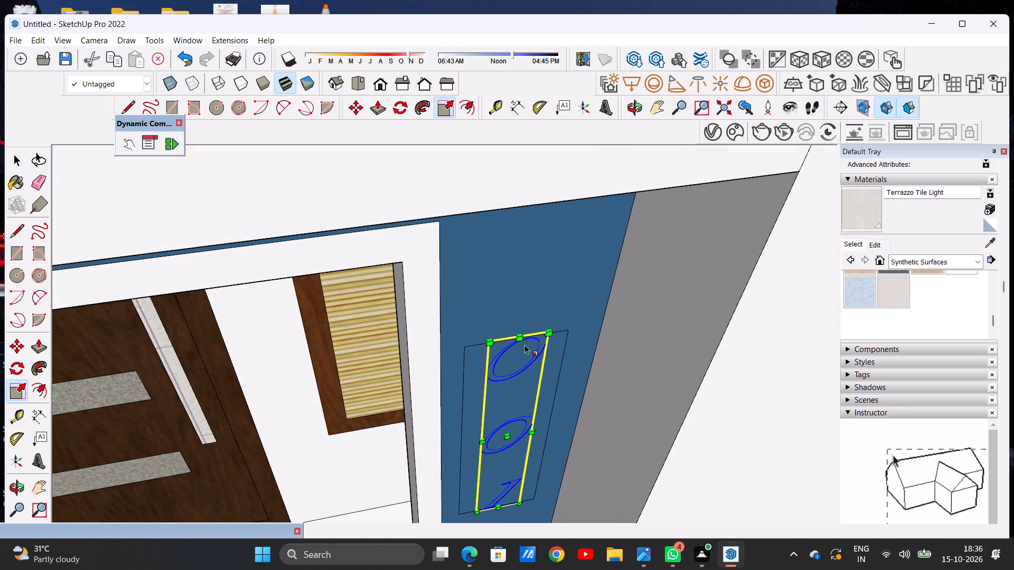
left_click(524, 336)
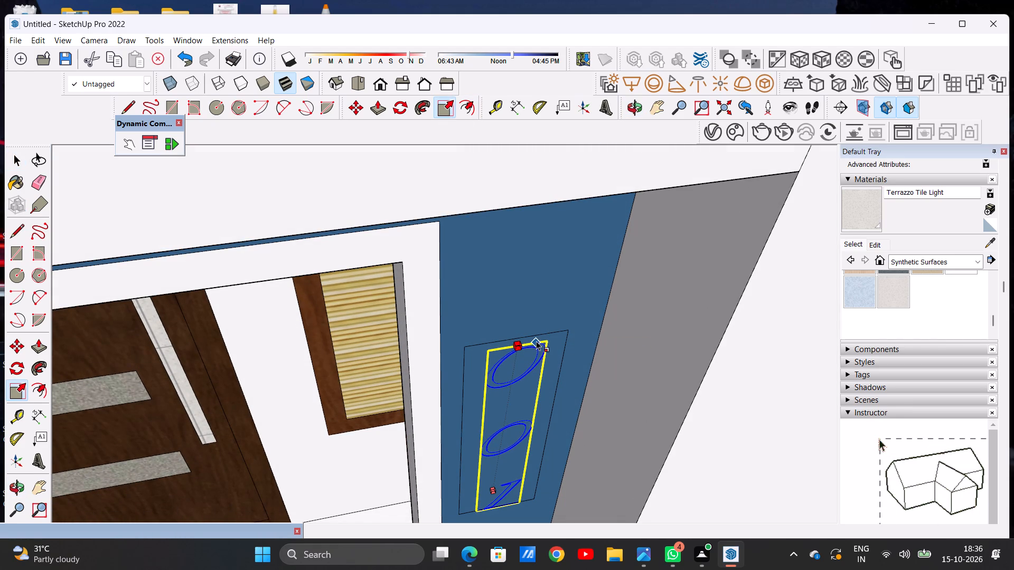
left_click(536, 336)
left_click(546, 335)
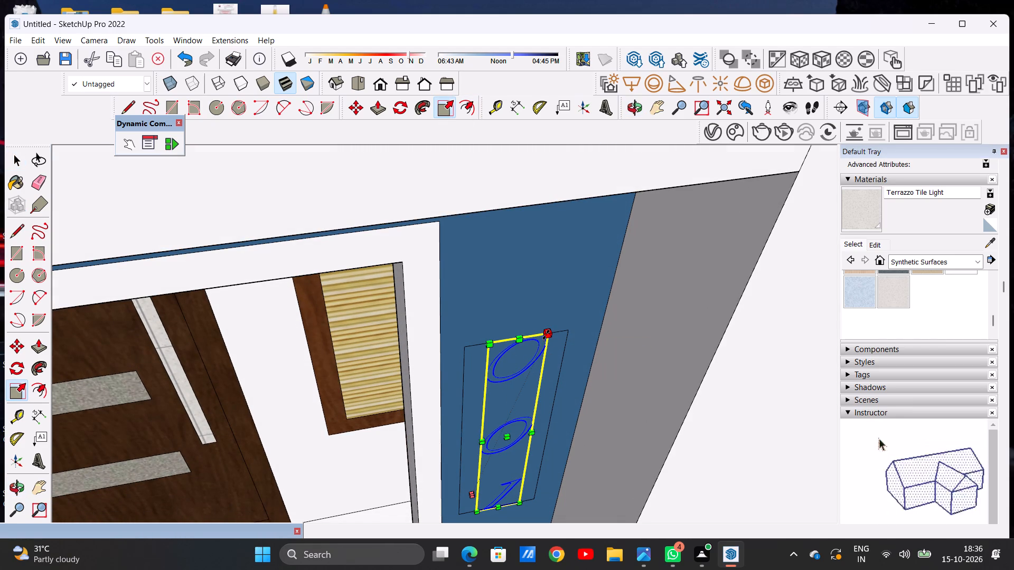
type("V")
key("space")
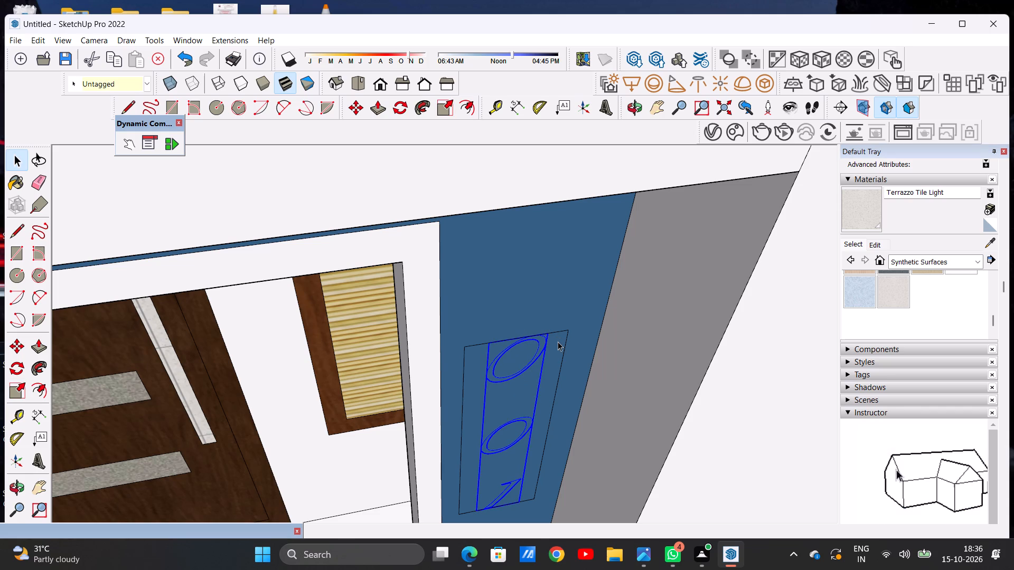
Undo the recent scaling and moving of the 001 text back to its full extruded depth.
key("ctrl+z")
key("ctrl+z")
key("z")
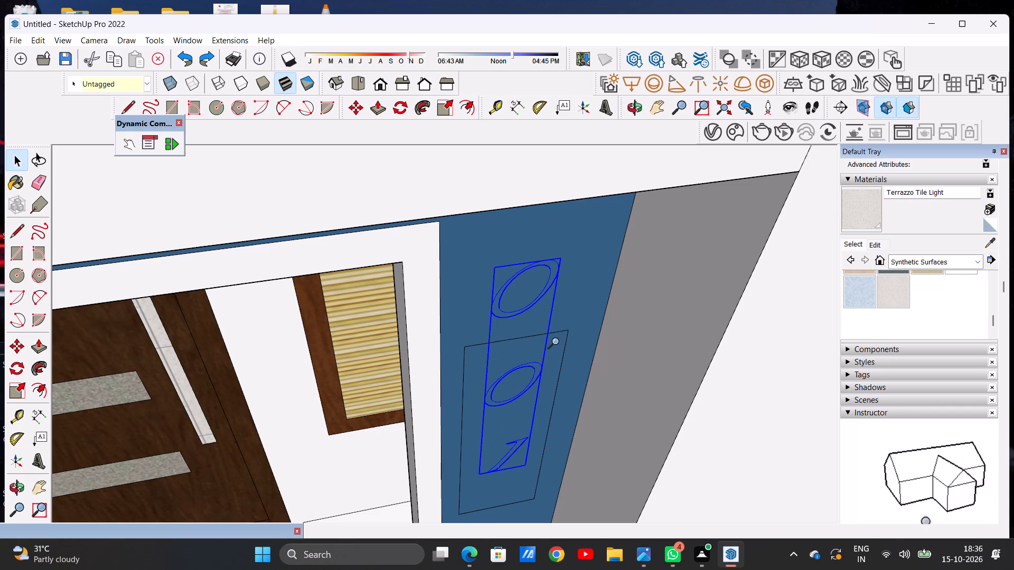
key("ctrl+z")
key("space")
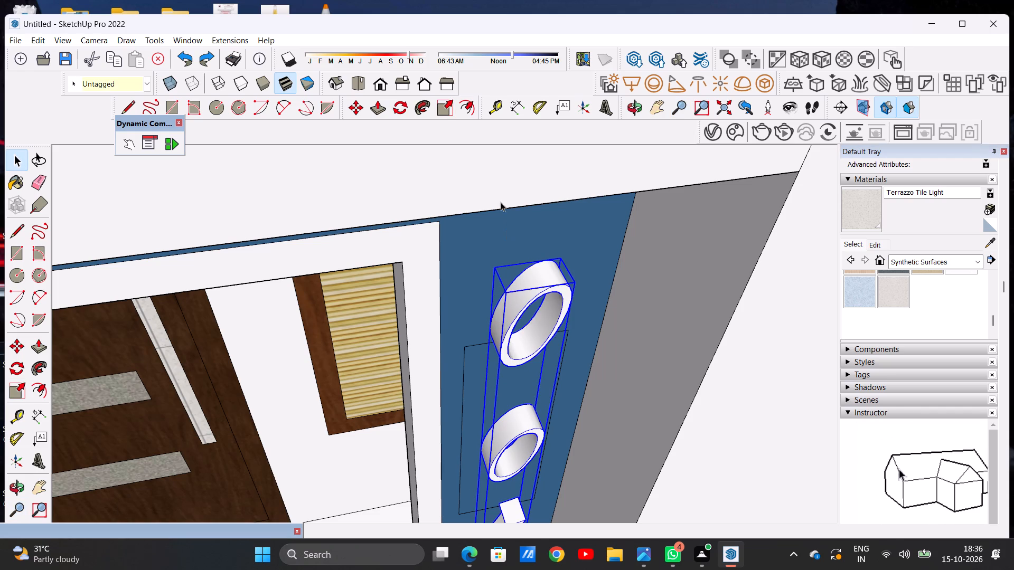
Scale the full-depth 001 text shorter from its upper end to lower it into the rectangle beside the entrance.
left_click(438, 109)
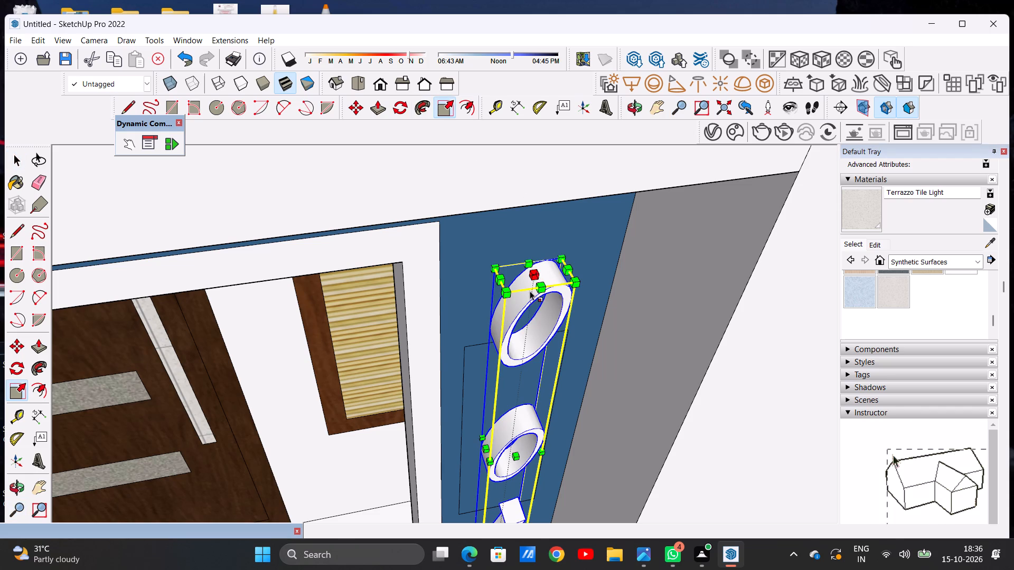
left_click(538, 270)
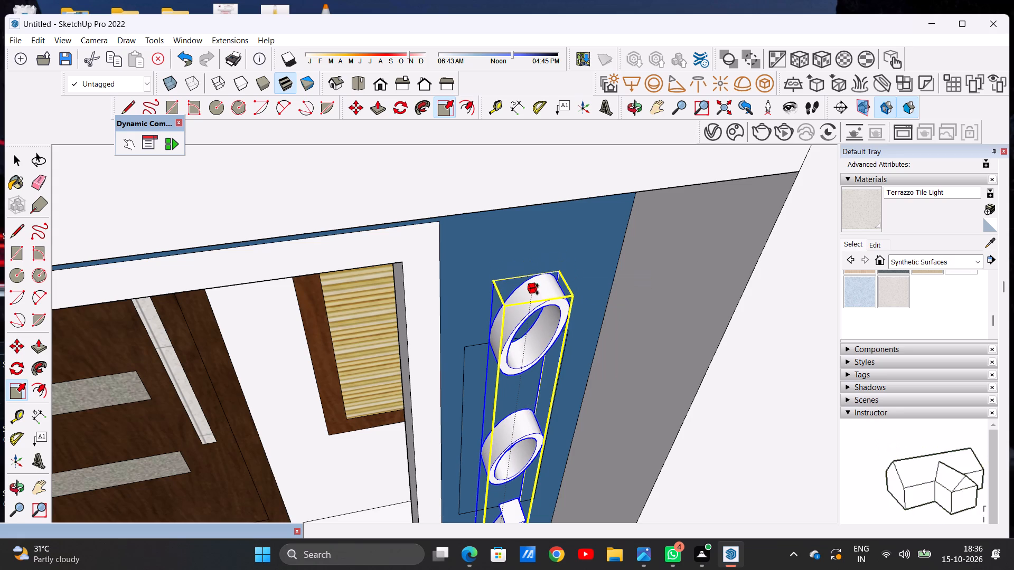
left_click(532, 367)
Examine how the shortened 001 text sits against the narrow rectangle from several angles.
scroll(503, 324, "down", 12)
middle_click_drag(494, 412, 443, 321)
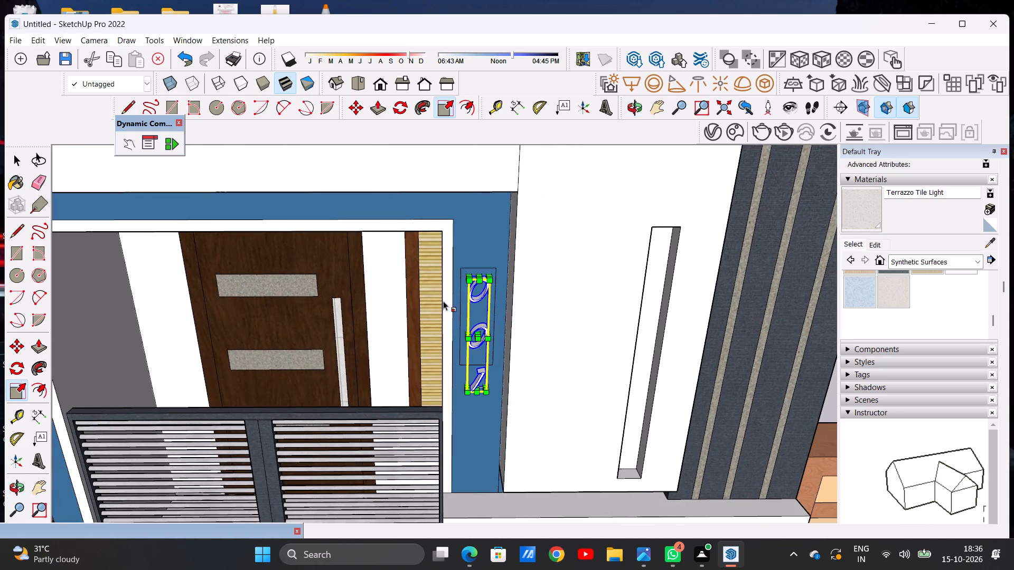
scroll(480, 411, "up", 4)
middle_click_drag(447, 410, 451, 408)
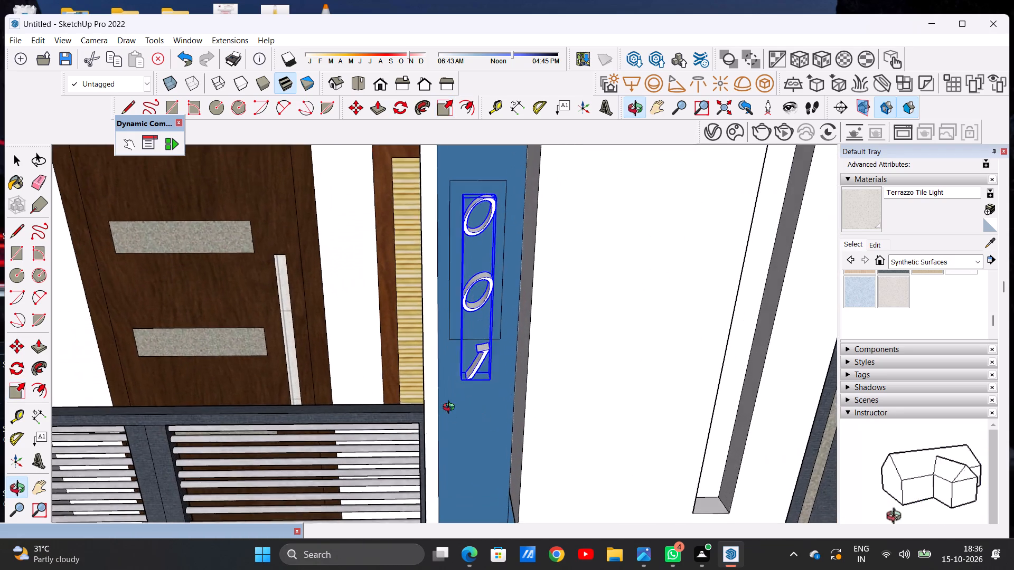
middle_click_drag(451, 408, 542, 388)
scroll(517, 380, "up", 6)
scroll(499, 396, "down", 10)
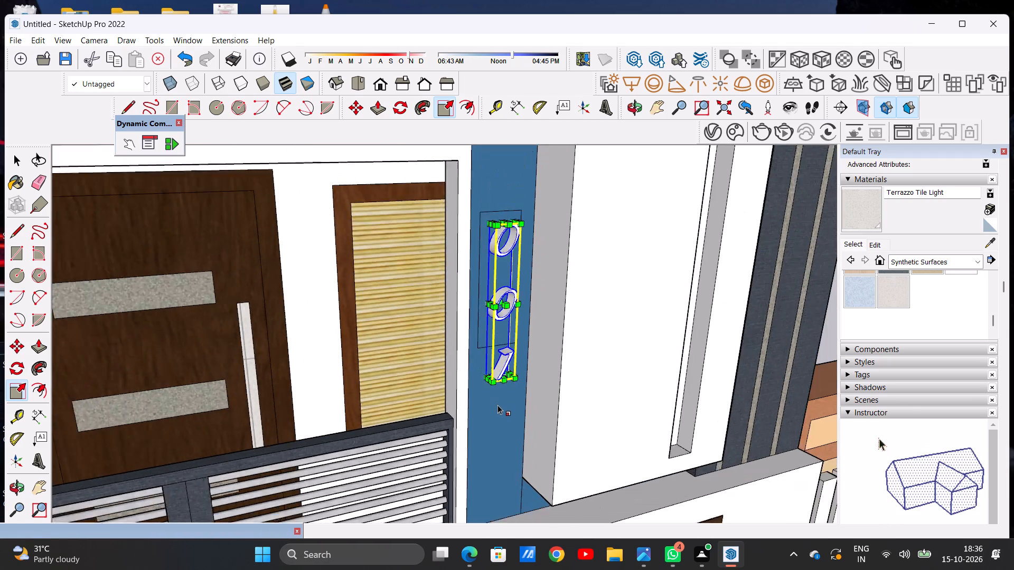
scroll(497, 405, "down", 1)
middle_click_drag(500, 247, 500, 327)
scroll(507, 293, "up", 7)
scroll(503, 274, "down", 1)
scroll(503, 274, "up", 2)
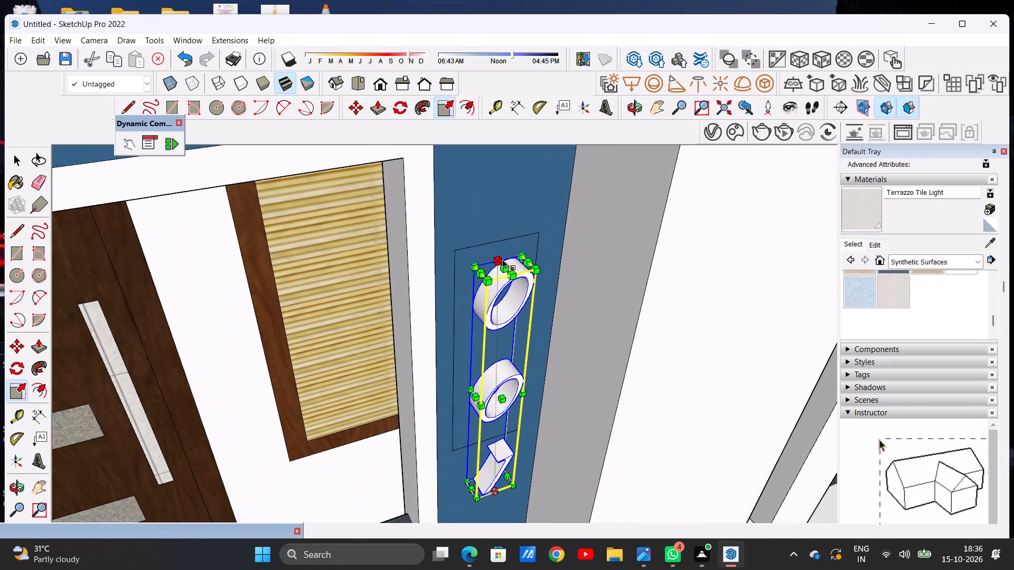
Scale the 001 text shorter from its upper end, keeping its lower end fixed beside the entrance.
left_click(506, 266)
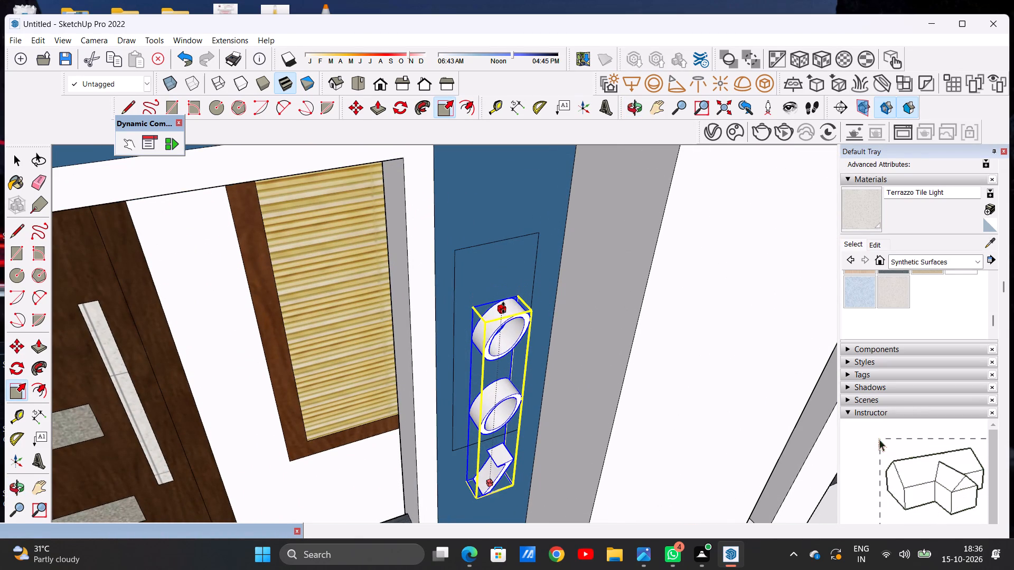
left_click(503, 308)
key("space")
scroll(485, 291, "down", 16)
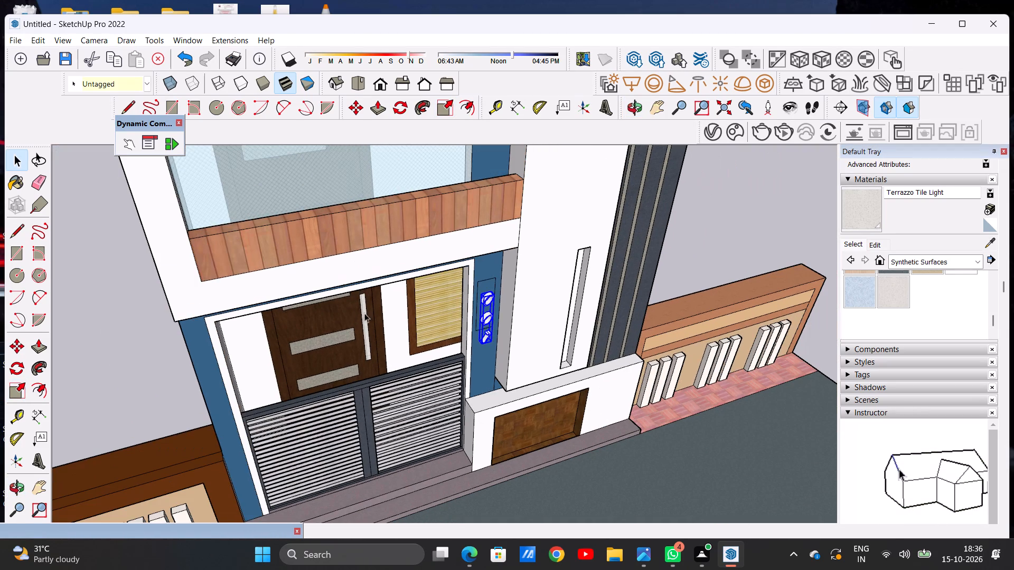
left_click(124, 362)
Move the stacked 001 text up so that all three digits fit within the narrow rectangle beside the entrance.
scroll(474, 310, "down", 3)
middle_click_drag(459, 312, 377, 280)
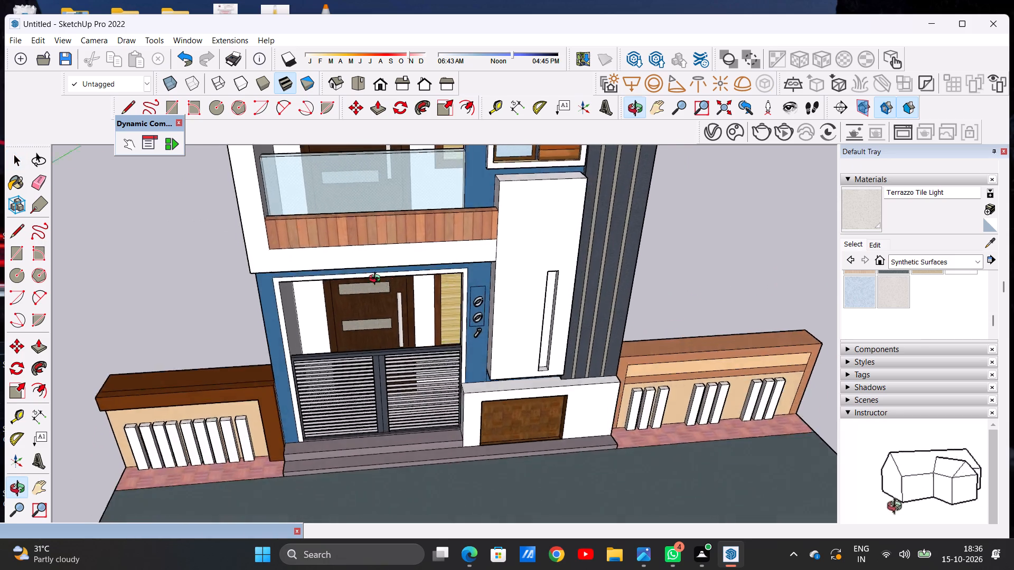
middle_click_drag(377, 280, 333, 264)
scroll(489, 305, "up", 11)
middle_click_drag(456, 338, 474, 274)
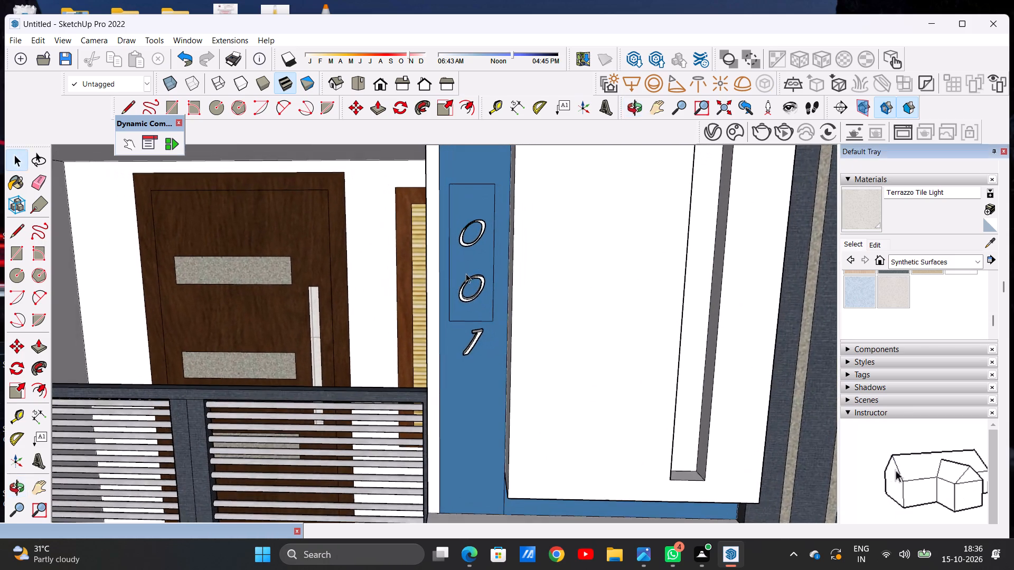
scroll(482, 273, "up", 2)
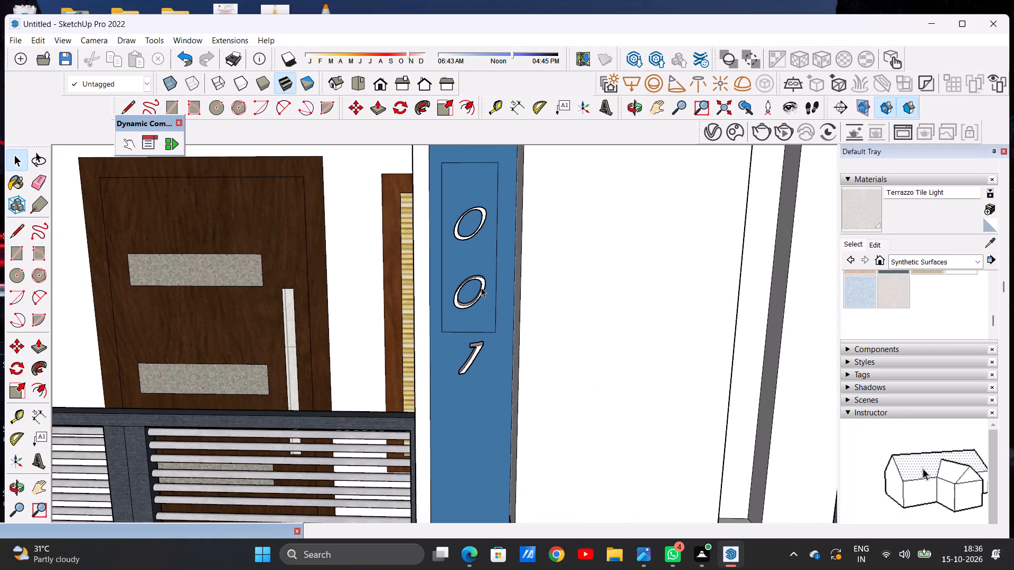
left_click(481, 288)
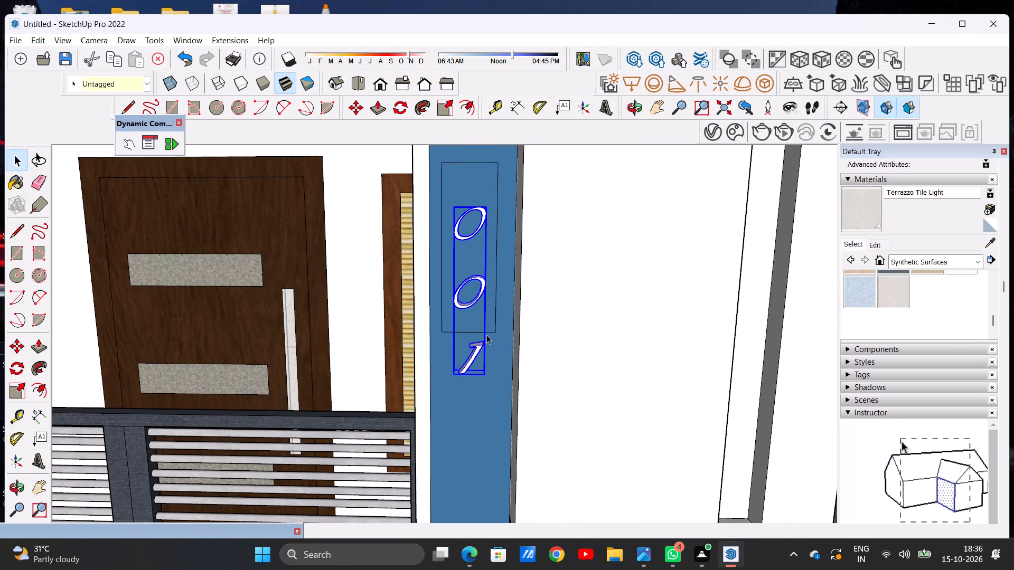
key("m")
left_click(484, 376)
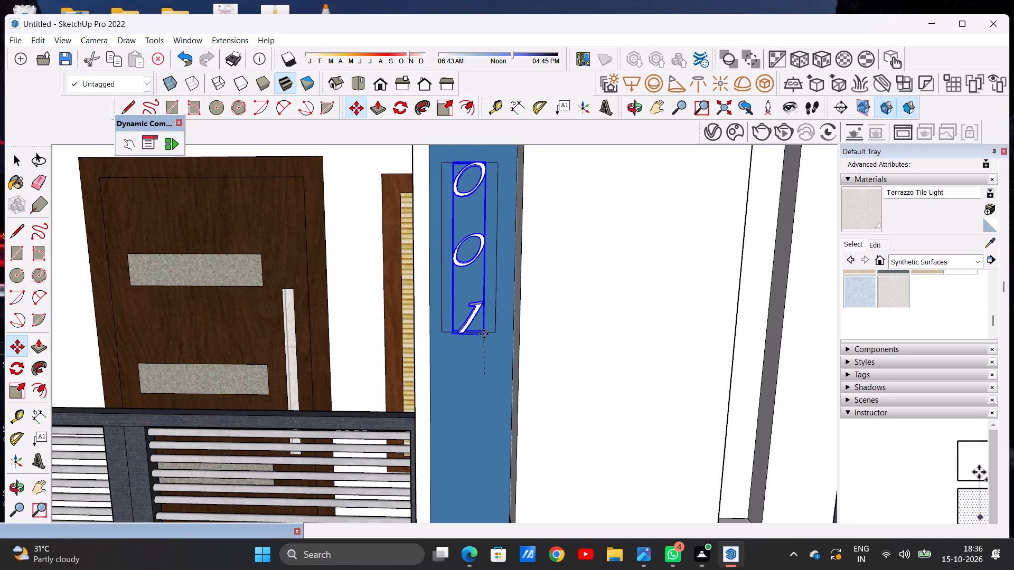
left_click(484, 334)
key("space")
scroll(486, 333, "down", 12)
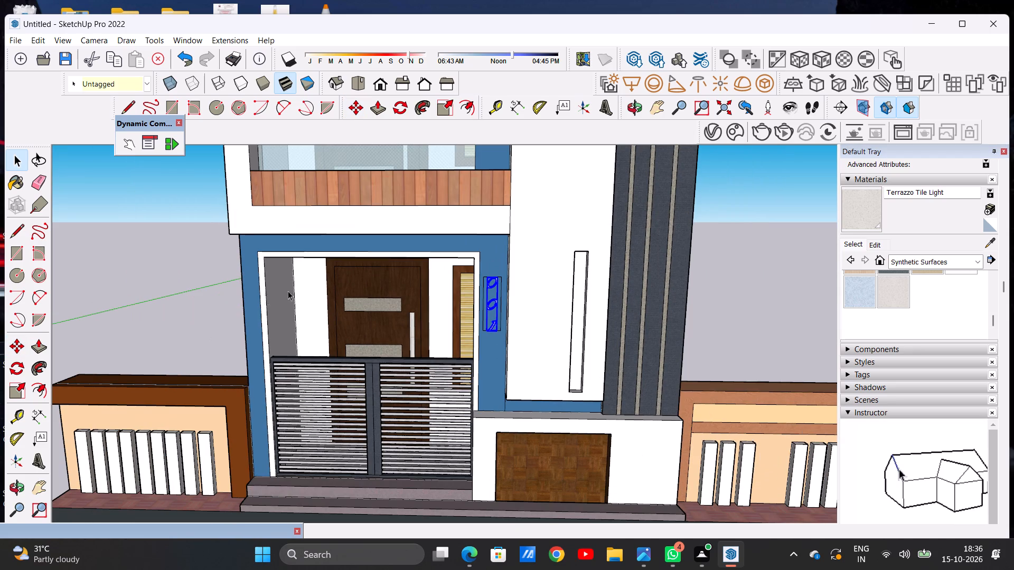
left_click(163, 312)
Erase the four edges of the narrow rectangle around the 001 text on the blue wall.
scroll(465, 313, "up", 4)
middle_click_drag(456, 311, 610, 315)
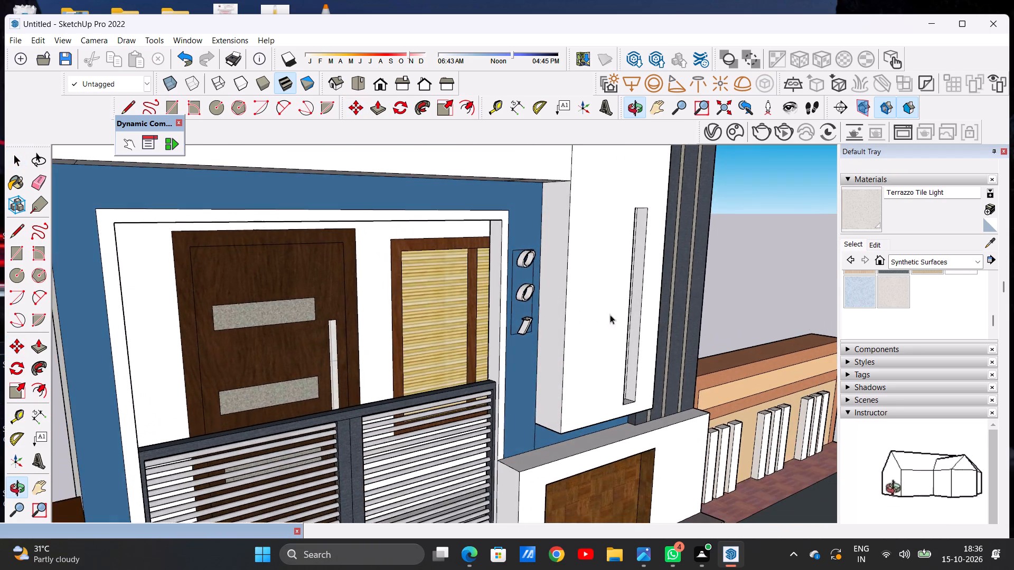
scroll(539, 270, "up", 4)
scroll(539, 270, "down", 1)
scroll(539, 270, "up", 8)
scroll(525, 315, "down", 10)
middle_click_drag(531, 366, 401, 350)
scroll(474, 325, "up", 5)
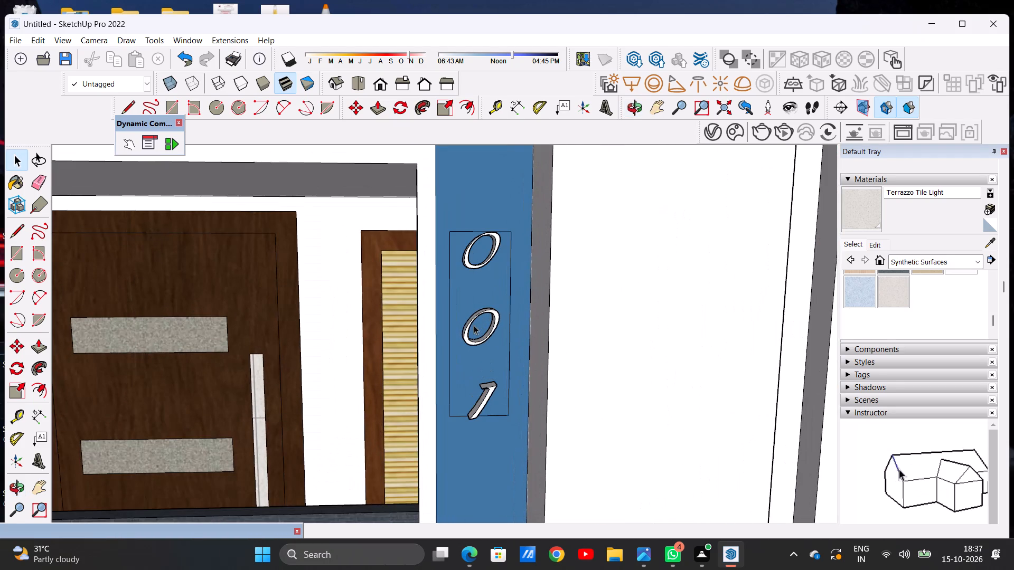
scroll(488, 323, "down", 4)
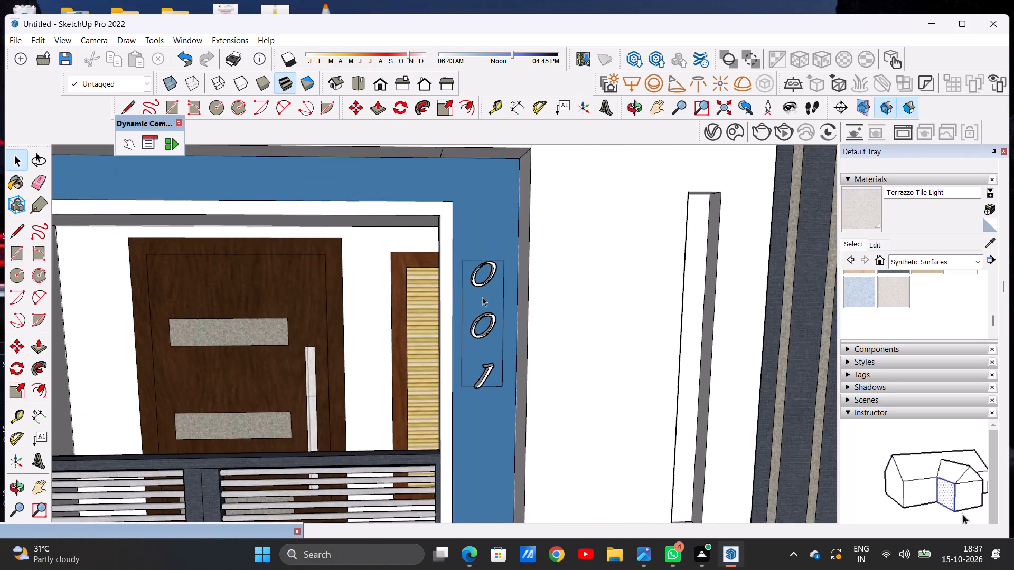
scroll(478, 291, "up", 7)
key("e")
left_click_drag(457, 227, 456, 237)
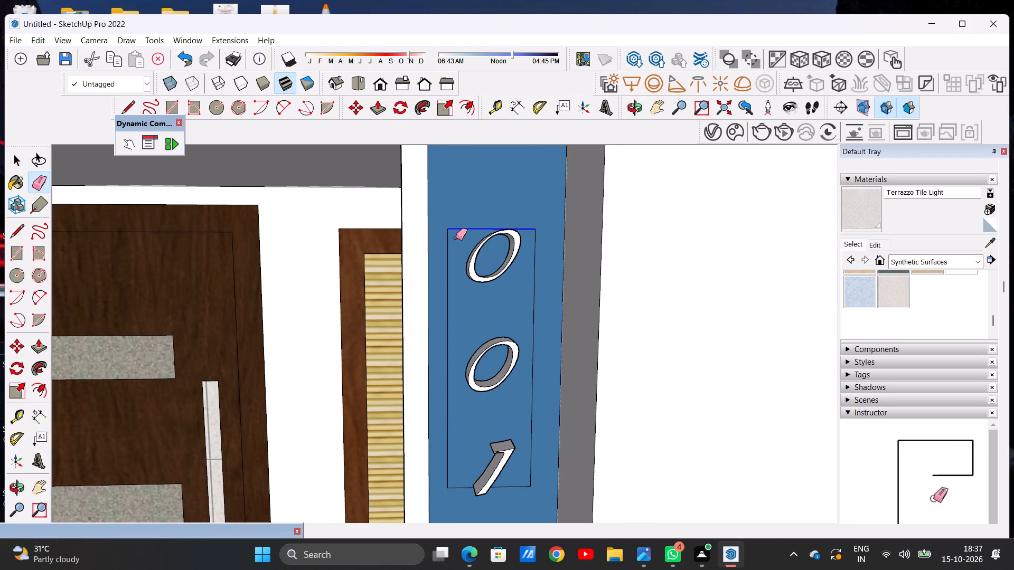
left_click_drag(455, 238, 447, 252)
left_click_drag(523, 294, 533, 297)
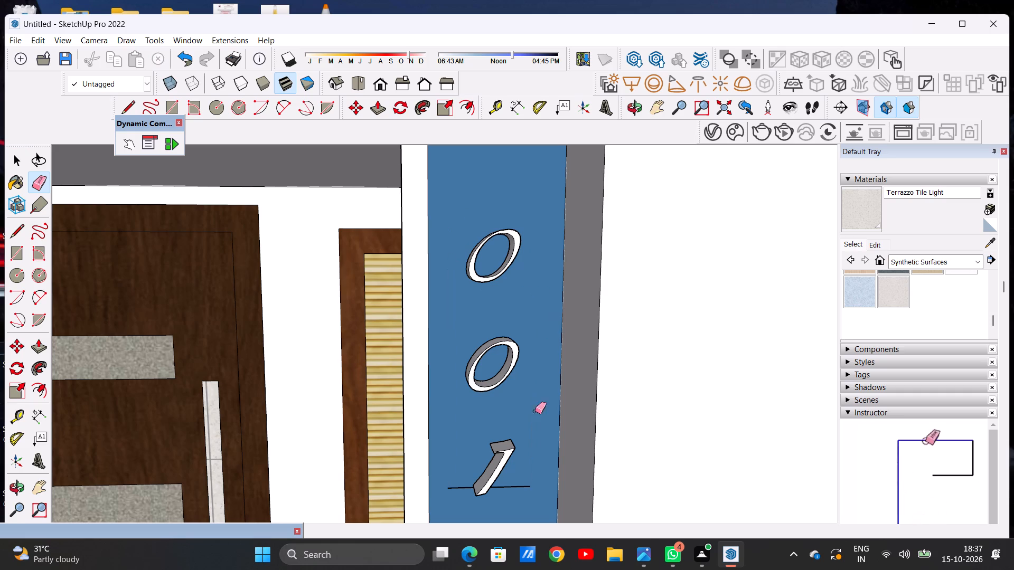
left_click_drag(517, 483, 512, 497)
key("space")
Examine the 001 house number on the blue wall from several angles and distances, including against the whole front elevation.
scroll(511, 308, "down", 3)
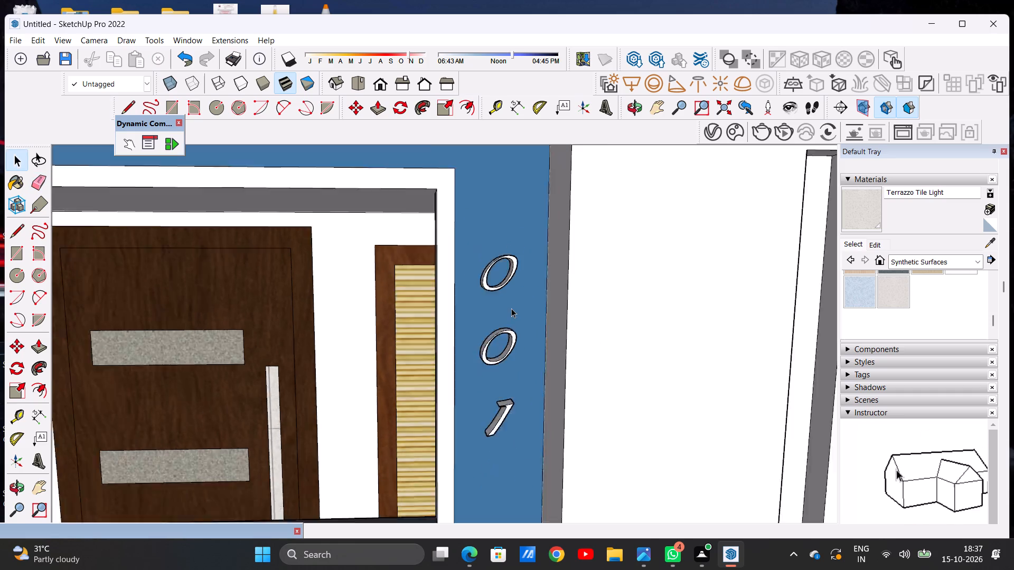
scroll(511, 308, "down", 7)
middle_click_drag(441, 359, 612, 372)
scroll(502, 307, "up", 6)
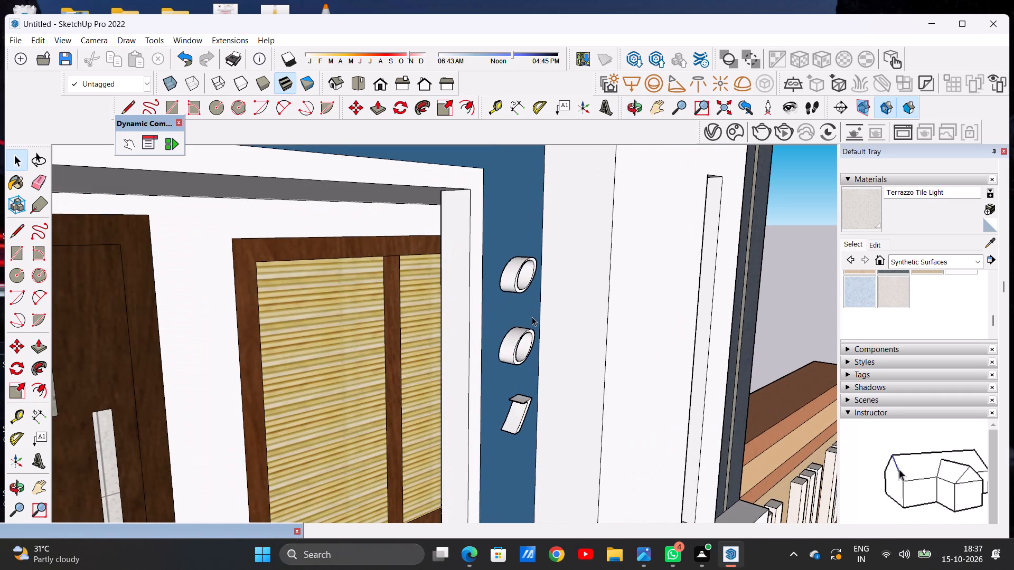
scroll(506, 312, "down", 9)
middle_click_drag(506, 320, 368, 330)
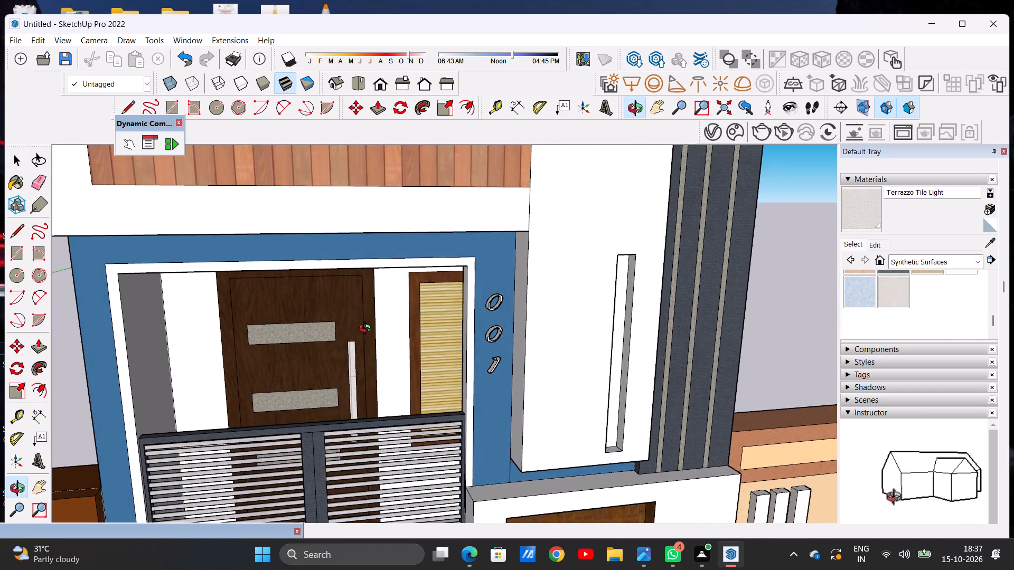
middle_click_drag(368, 330, 366, 331)
middle_click_drag(515, 322, 478, 309)
scroll(478, 309, "up", 7)
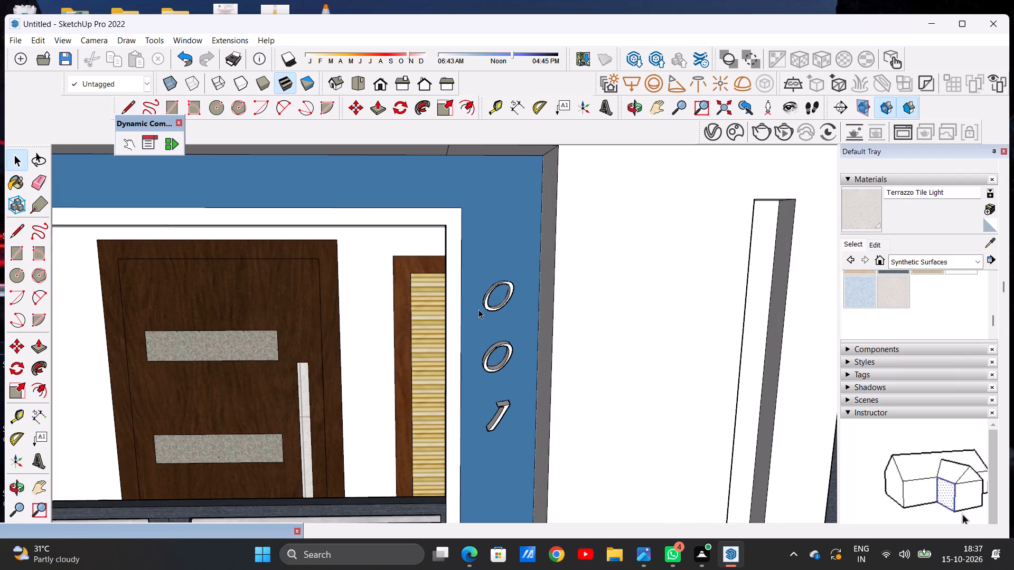
scroll(534, 268, "down", 9)
scroll(542, 262, "up", 2)
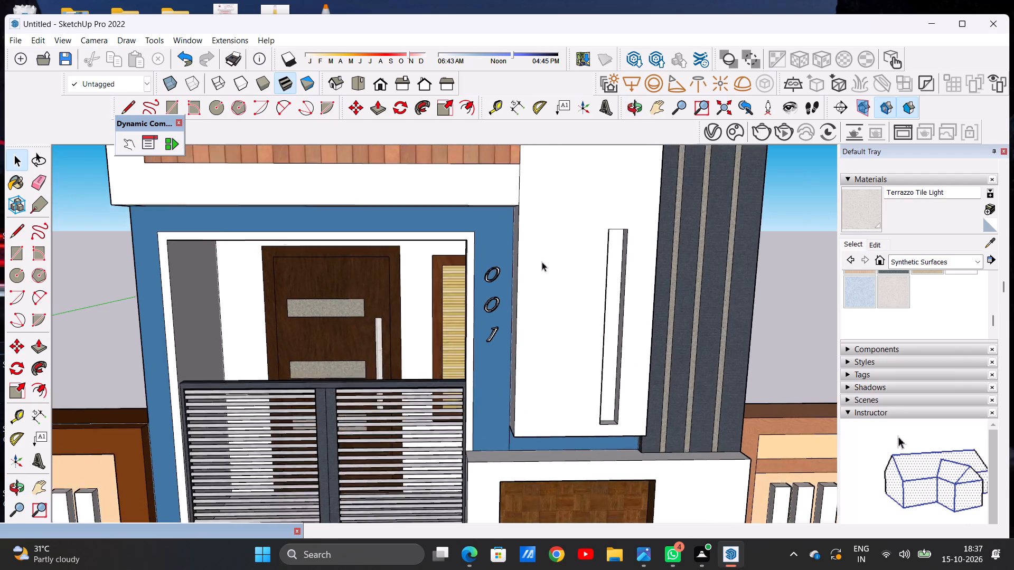
scroll(542, 262, "up", 4)
scroll(514, 269, "down", 5)
scroll(600, 288, "up", 5)
middle_click_drag(611, 309, 587, 297)
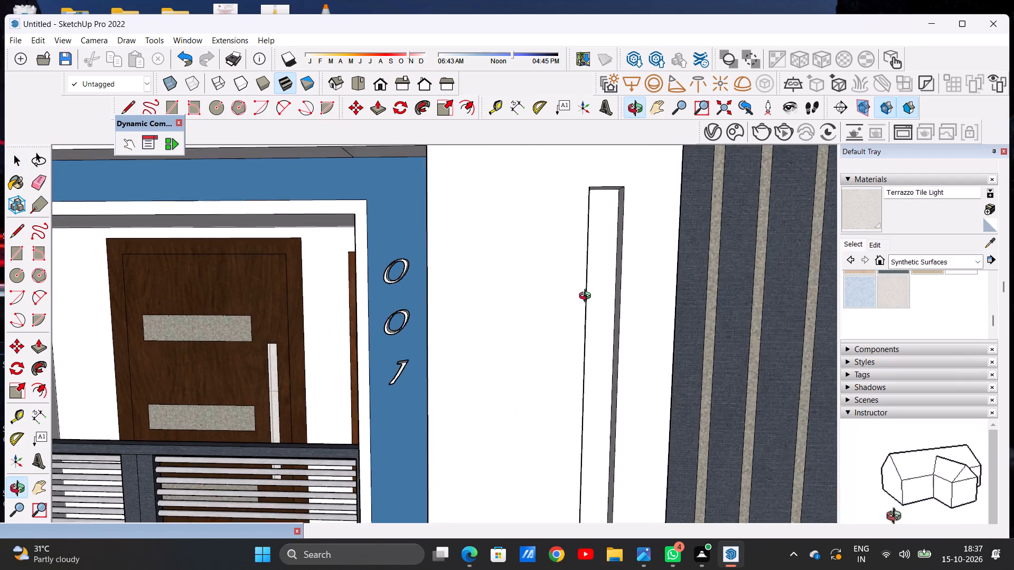
middle_click_drag(587, 297, 581, 295)
scroll(599, 307, "down", 20)
scroll(599, 307, "down", 1)
scroll(542, 301, "down", 6)
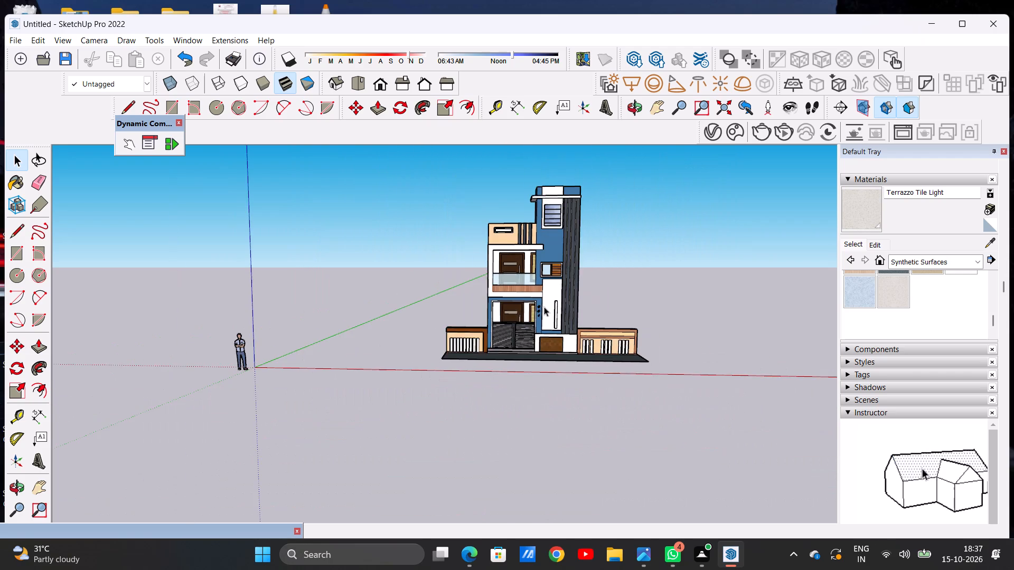
Paint the inner face of the roof terrace's side parapet with the Formica Laminate Light synthetic surface.
scroll(551, 240, "up", 5)
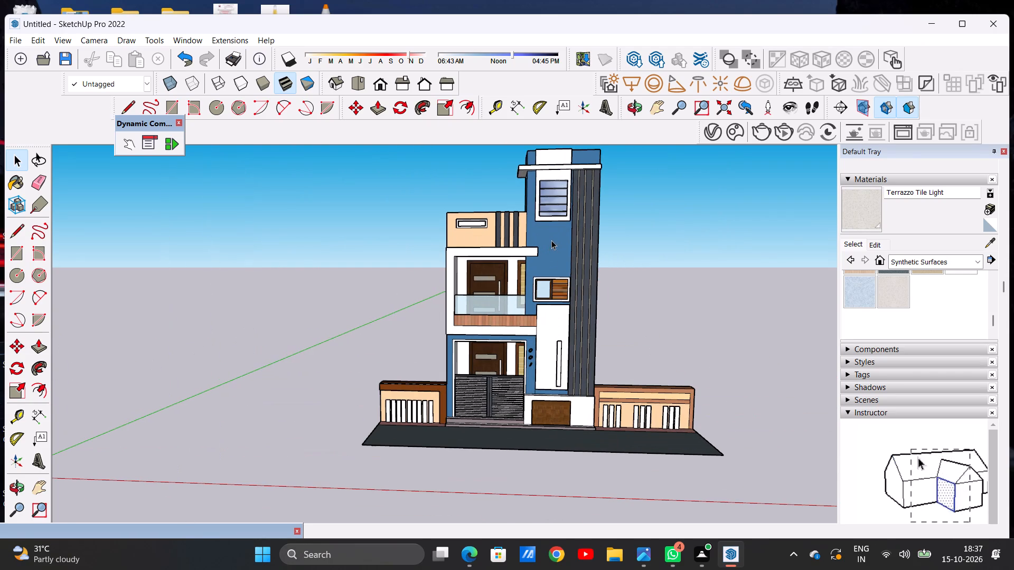
middle_click_drag(585, 239, 245, 313)
scroll(418, 305, "up", 5)
middle_click_drag(528, 296, 572, 360)
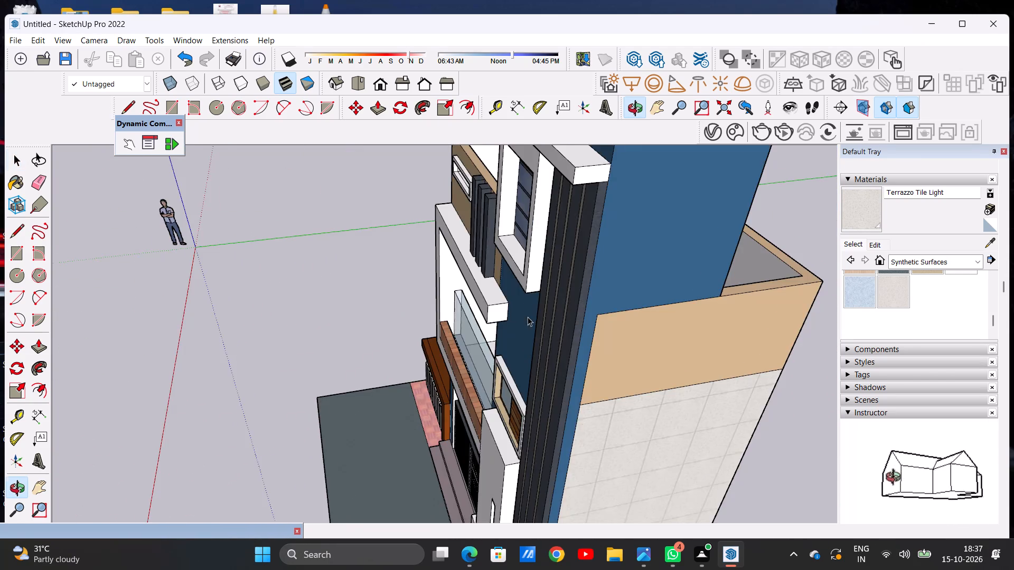
scroll(524, 303, "down", 10)
middle_click_drag(436, 287, 728, 328)
scroll(484, 183, "up", 8)
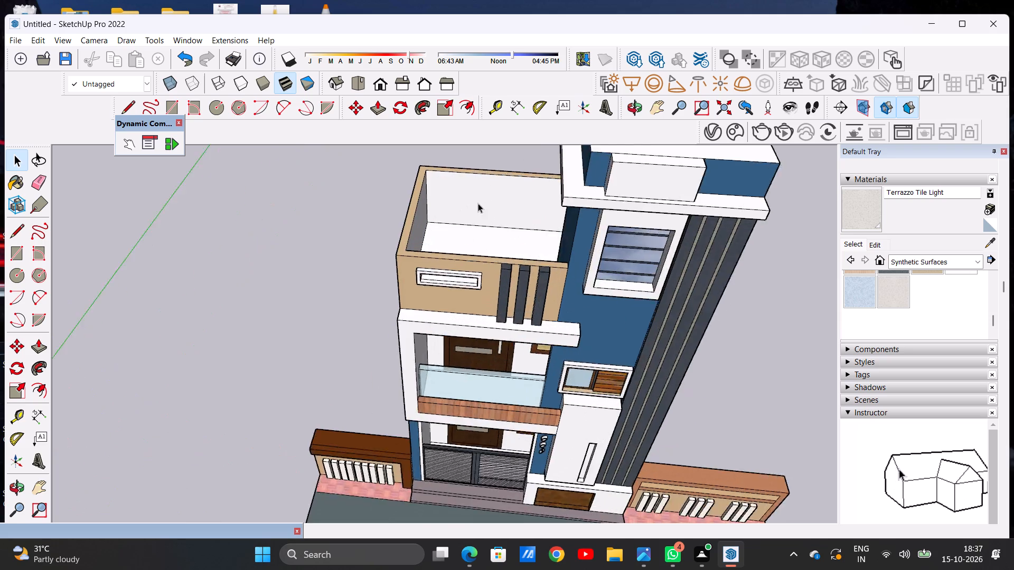
scroll(478, 203, "up", 7)
scroll(472, 224, "down", 1)
scroll(472, 224, "up", 2)
middle_click_drag(444, 258, 377, 218)
scroll(376, 218, "up", 1)
scroll(376, 281, "down", 10)
scroll(450, 259, "up", 1)
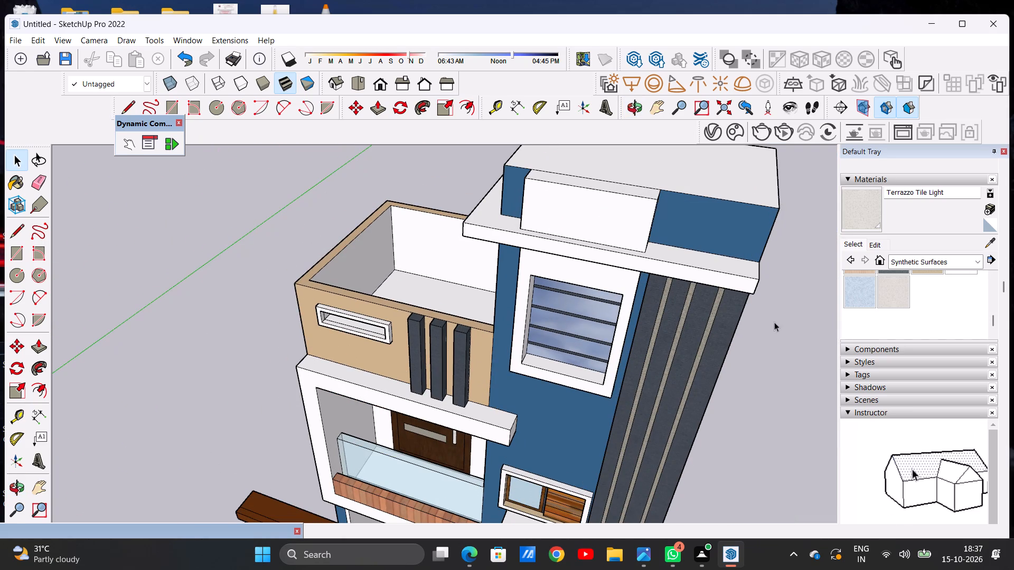
scroll(909, 287, "up", 1)
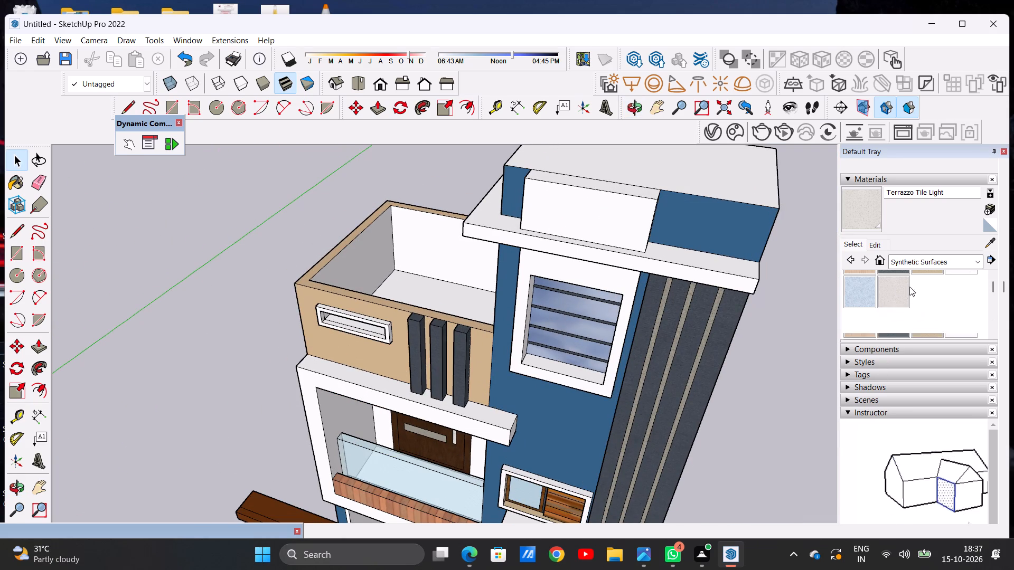
left_click(921, 287)
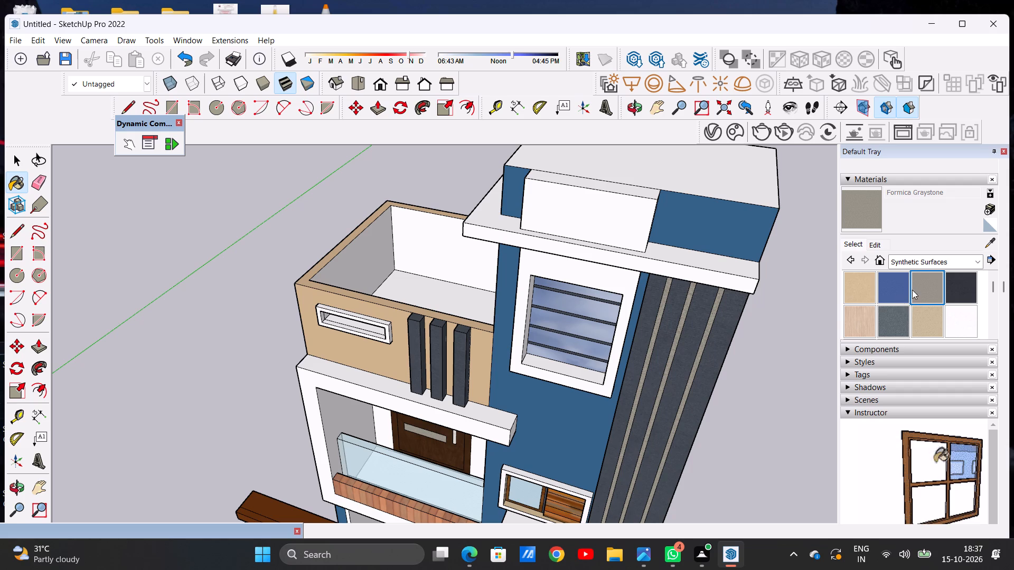
left_click(863, 320)
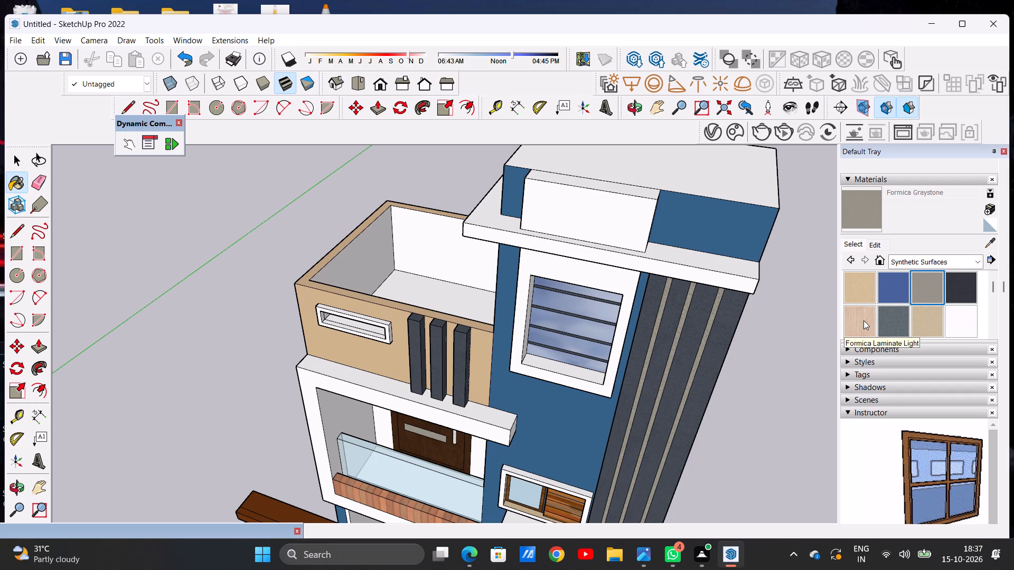
scroll(343, 265, "up", 11)
left_click(294, 272)
Paint the terrace's narrow corner strip and the inner face of its front parapet with Formica Laminate Light.
scroll(420, 303, "down", 13)
middle_click_drag(525, 309, 88, 328)
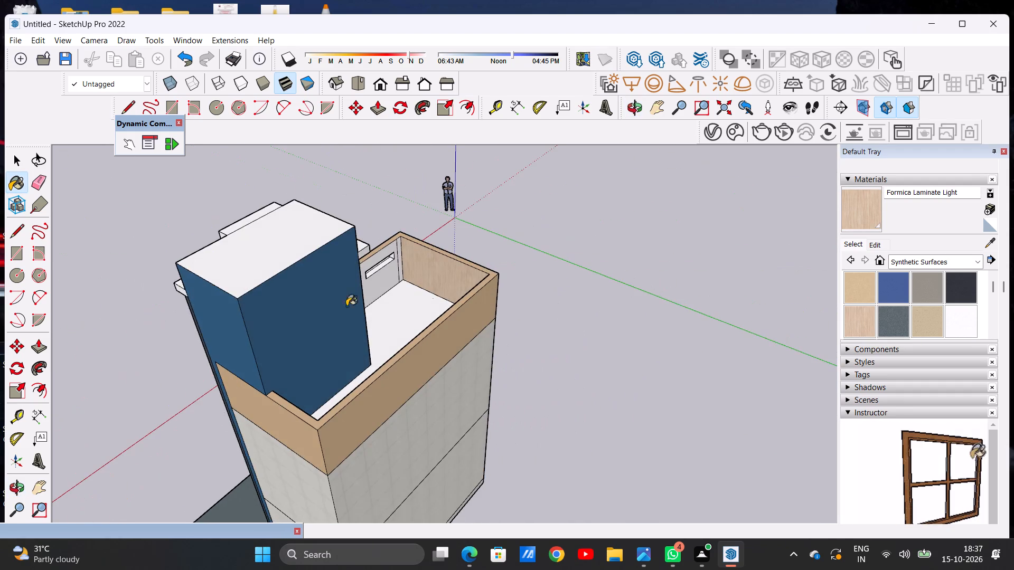
scroll(410, 271, "up", 2)
scroll(403, 267, "down", 1)
scroll(403, 267, "up", 15)
left_click(396, 223)
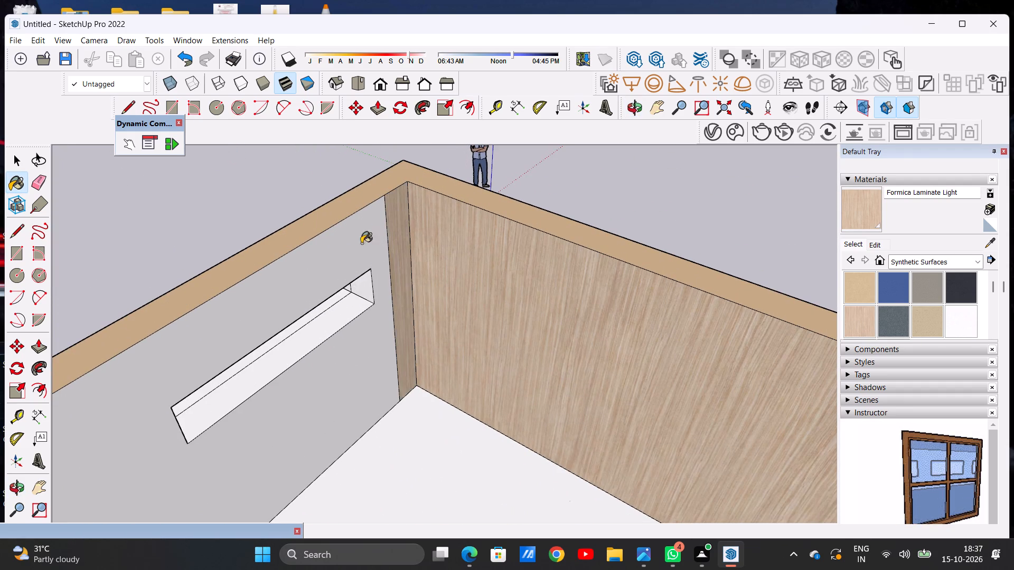
left_click(334, 255)
Paint both end faces and the sill of the slot opening in the front parapet's inner side with Formica Laminate Light.
scroll(447, 278, "down", 9)
middle_click_drag(419, 331, 177, 316)
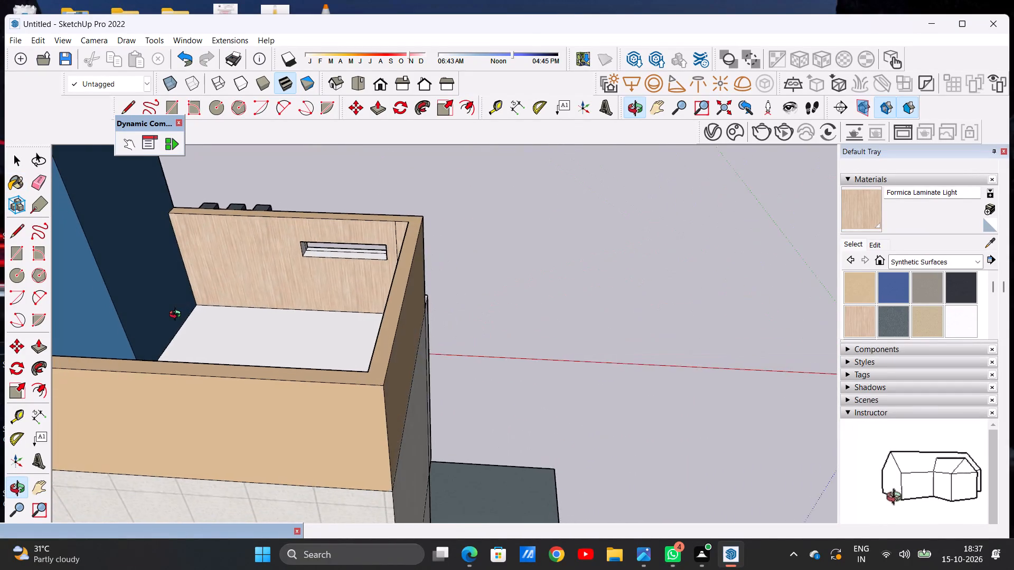
middle_click_drag(177, 316, 378, 305)
scroll(406, 279, "up", 13)
scroll(409, 292, "down", 7)
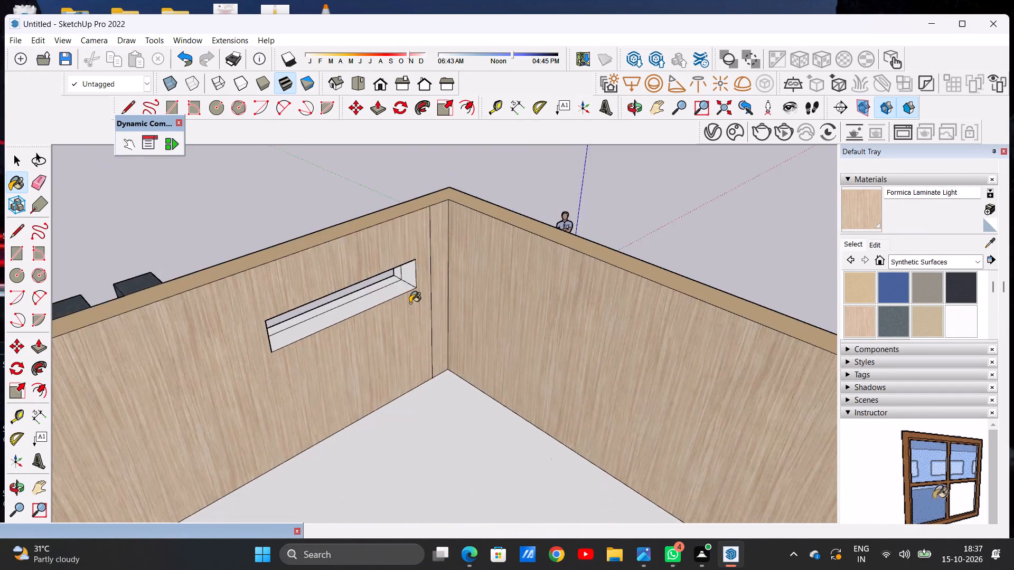
scroll(410, 303, "down", 12)
scroll(408, 303, "up", 1)
scroll(408, 303, "down", 1)
scroll(408, 303, "up", 20)
scroll(408, 303, "up", 2)
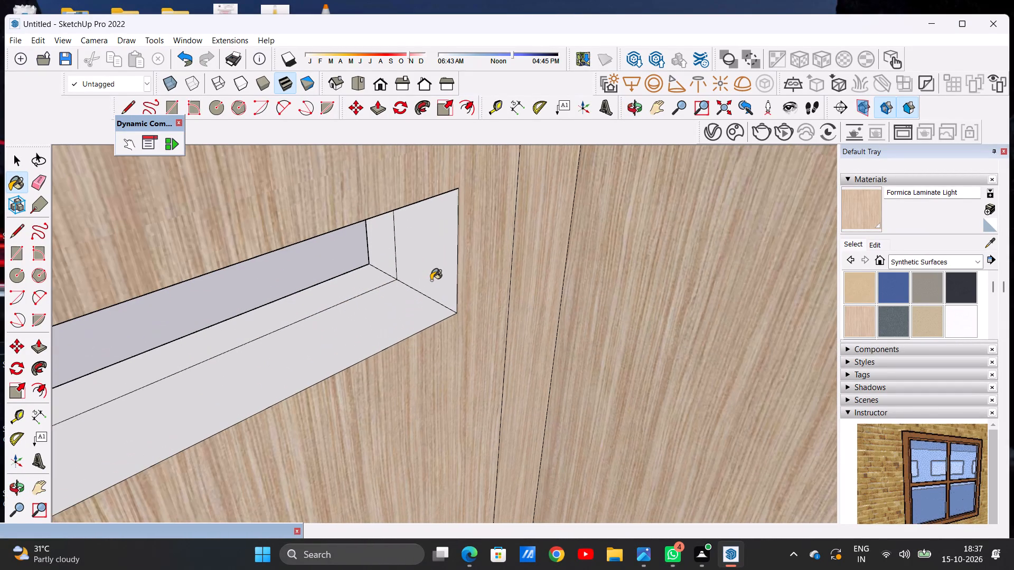
left_click(431, 273)
left_click(375, 324)
scroll(463, 316, "down", 12)
middle_click_drag(459, 350, 279, 319)
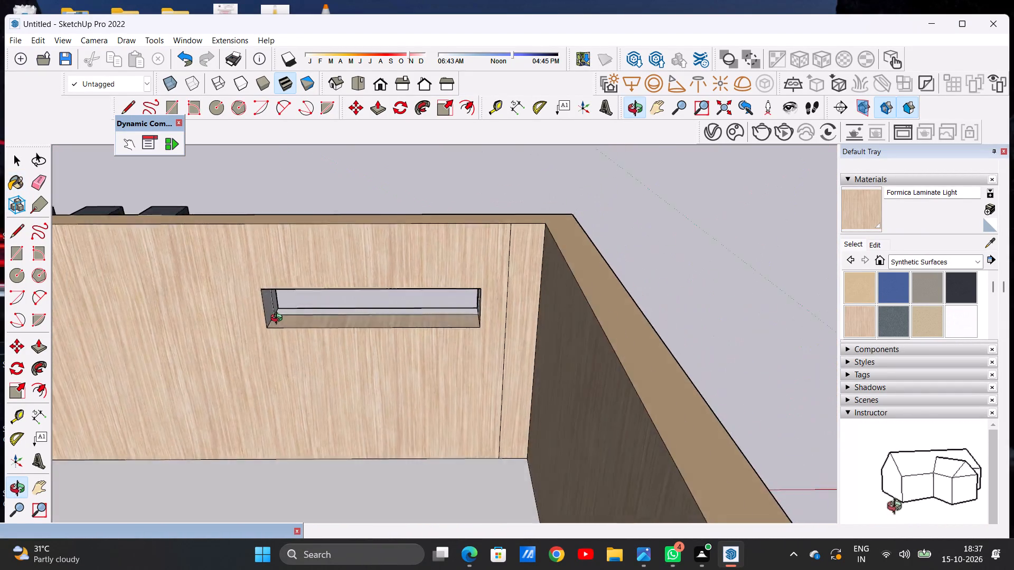
middle_click_drag(279, 319, 263, 266)
scroll(289, 303, "up", 13)
left_click(235, 315)
scroll(272, 368, "down", 2)
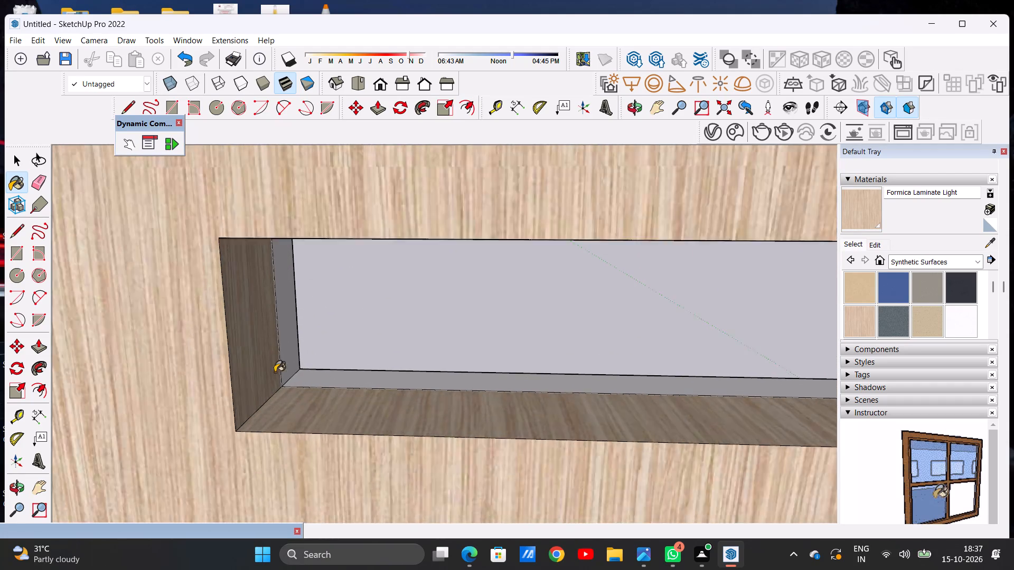
scroll(275, 372, "down", 11)
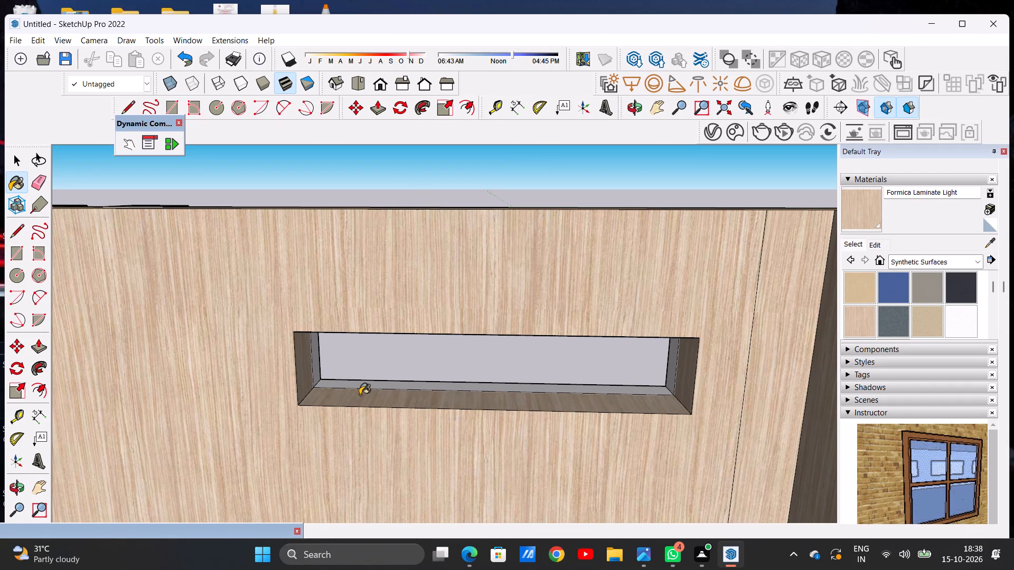
Paint the top face of the slot opening in the front parapet's inner side with Formica Laminate Light.
scroll(387, 400, "down", 3)
middle_click_drag(403, 396, 364, 294)
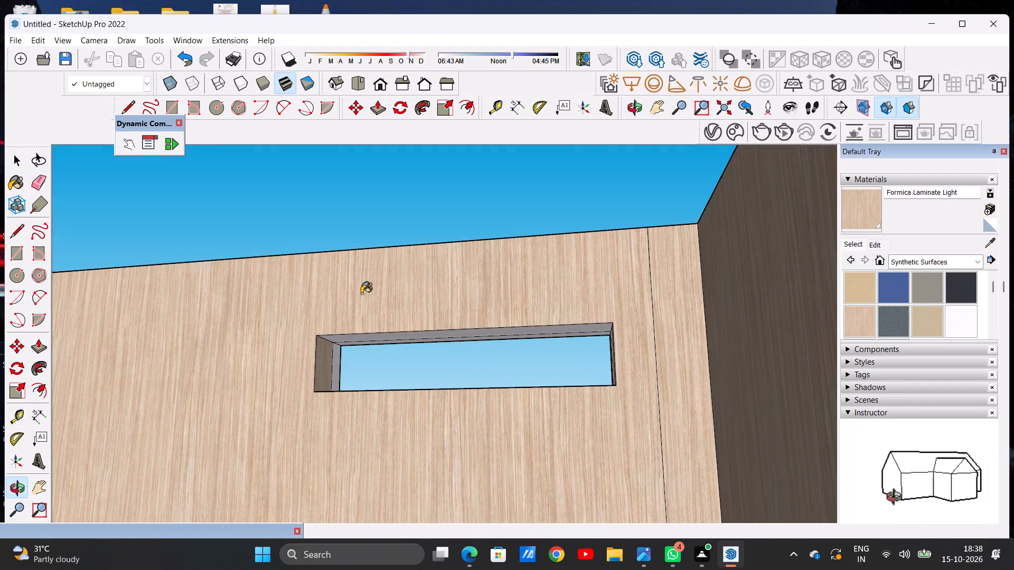
scroll(309, 345, "up", 15)
left_click(305, 331)
Examine the front elevation, terrace parapet and balcony from several angles and distances.
scroll(348, 376, "down", 5)
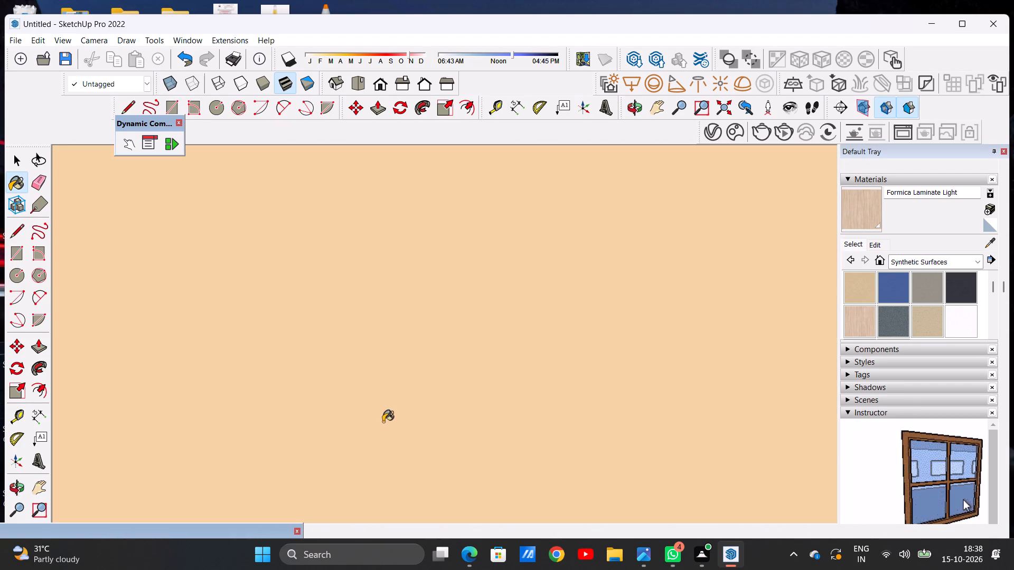
scroll(383, 422, "down", 20)
scroll(383, 422, "down", 20)
scroll(383, 422, "down", 6)
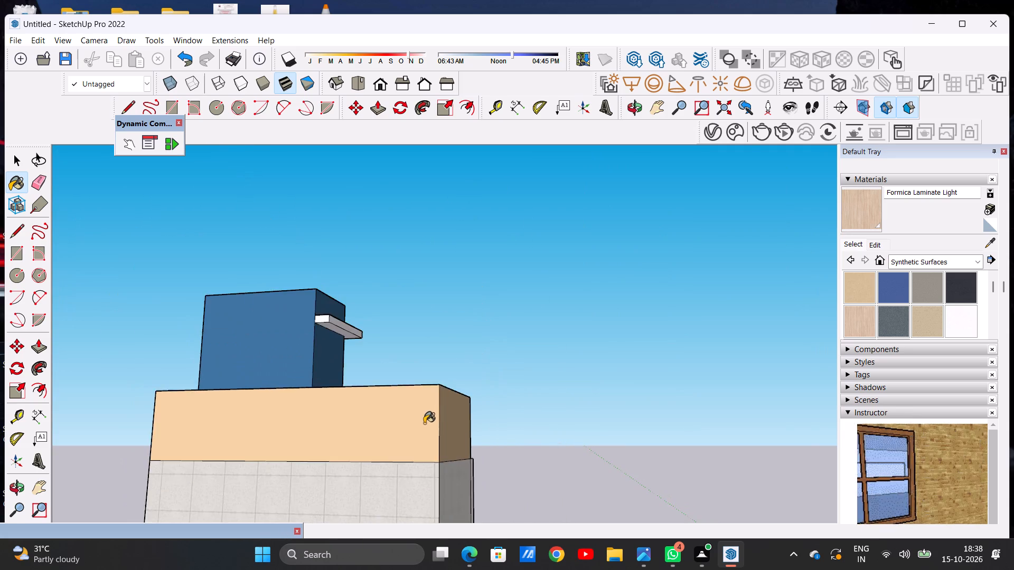
scroll(424, 423, "down", 17)
middle_click_drag(500, 399, 27, 406)
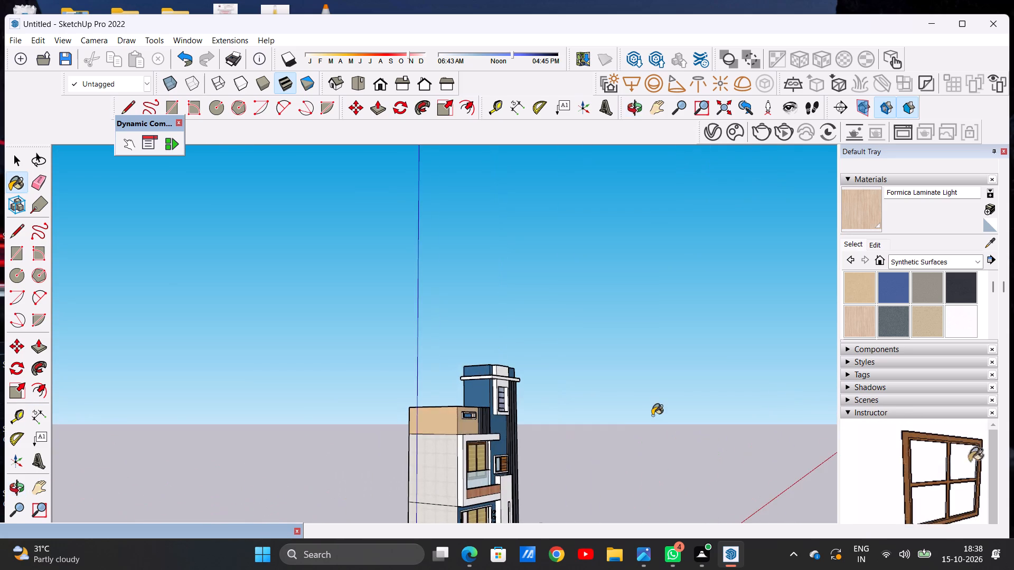
middle_click_drag(652, 415, 411, 451)
scroll(453, 419, "up", 8)
scroll(419, 436, "down", 1)
scroll(419, 434, "up", 7)
scroll(431, 426, "down", 1)
scroll(431, 426, "up", 3)
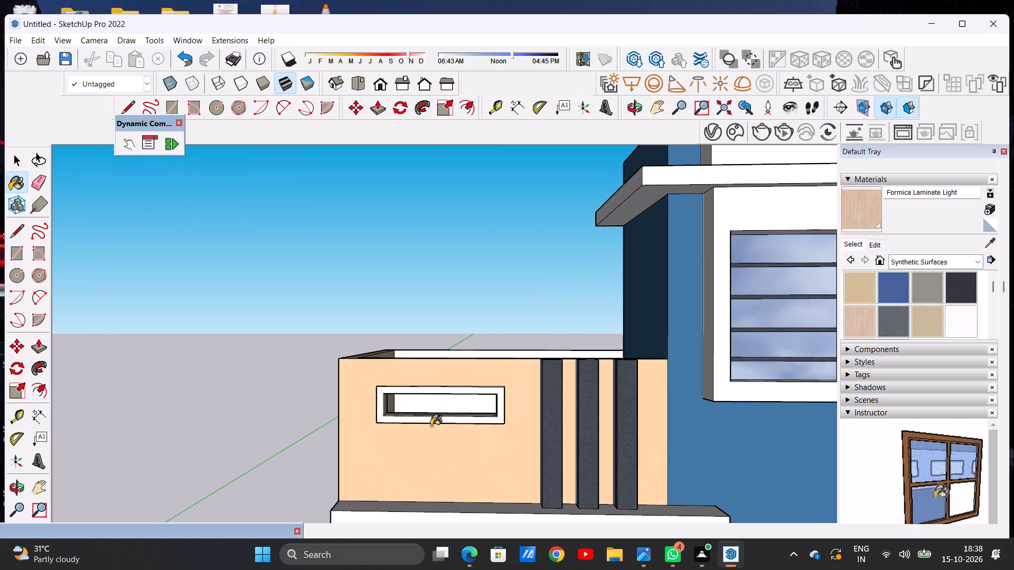
scroll(493, 381, "down", 17)
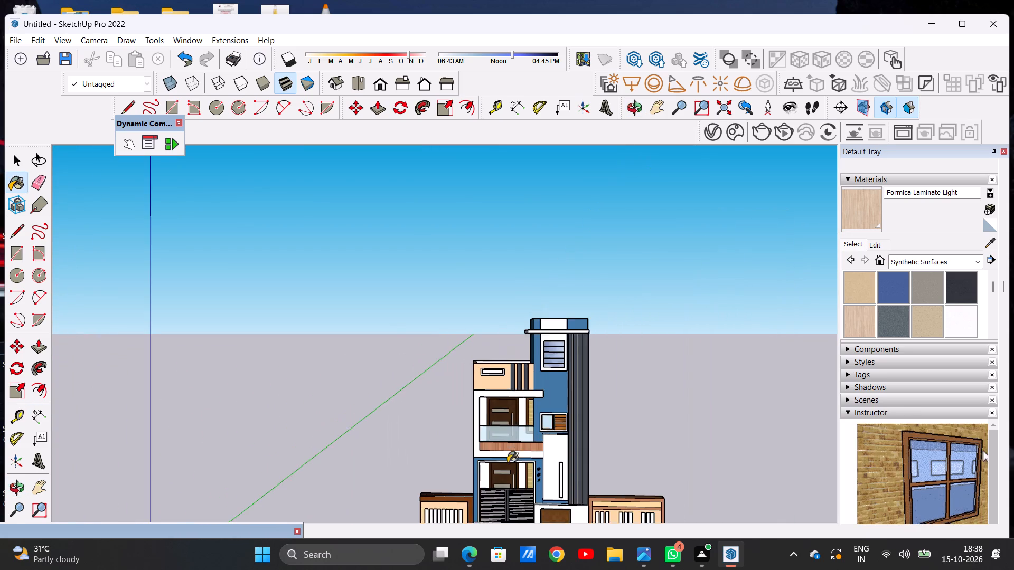
scroll(506, 466, "up", 6)
middle_click_drag(555, 346, 673, 359)
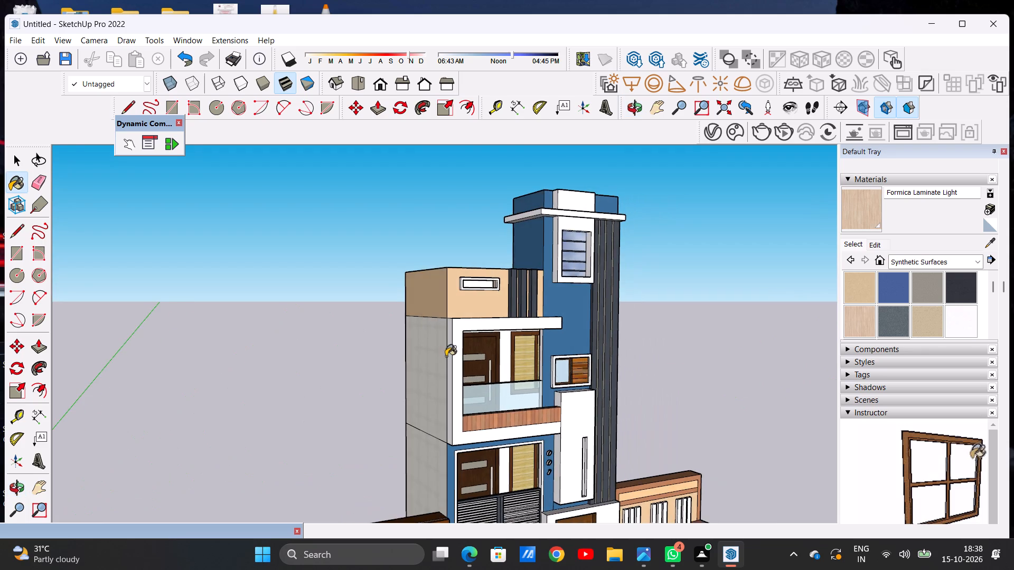
scroll(446, 355, "down", 5)
scroll(515, 384, "up", 14)
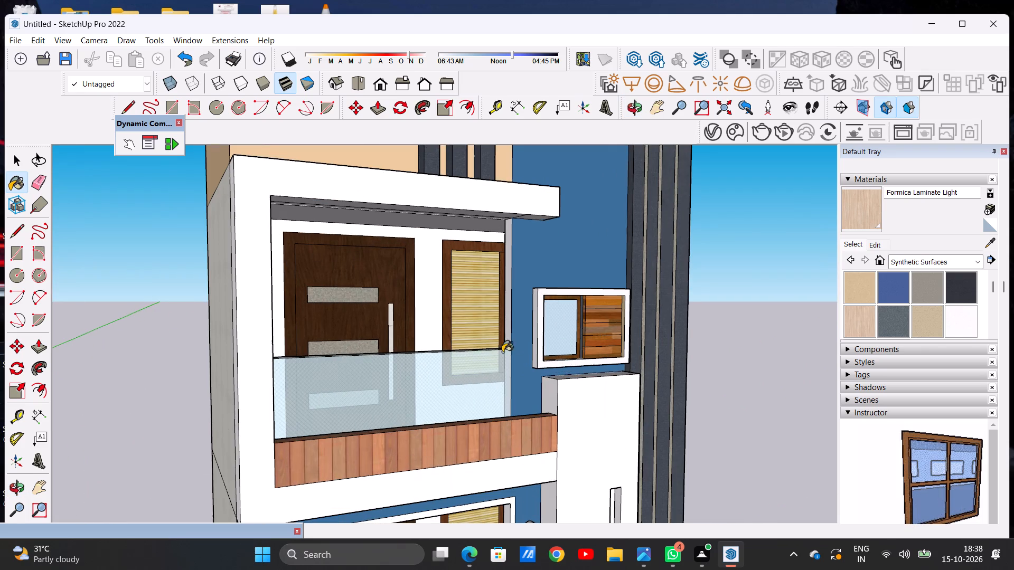
scroll(502, 352, "down", 18)
Paint the inner faces of the terrace's far end parapet beside the tower and its long rear parapet with Formica Laminate Light.
middle_click_drag(525, 399, 351, 410)
scroll(486, 280, "up", 6)
middle_click_drag(410, 299, 665, 369)
scroll(426, 283, "up", 7)
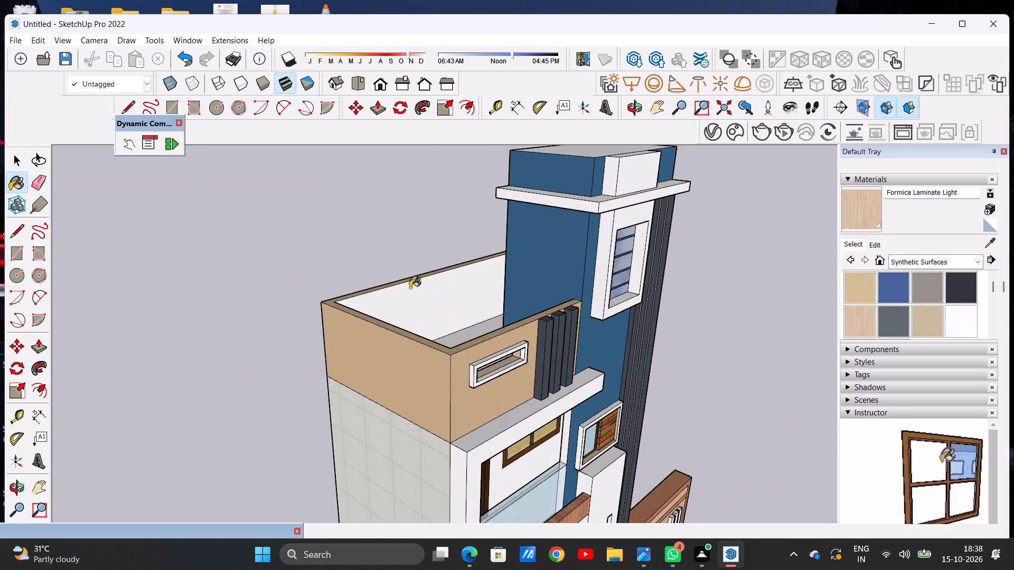
middle_click_drag(389, 298, 534, 338)
scroll(534, 338, "up", 1)
scroll(443, 201, "up", 1)
scroll(444, 199, "down", 1)
scroll(447, 199, "up", 1)
scroll(450, 200, "down", 1)
scroll(450, 201, "up", 9)
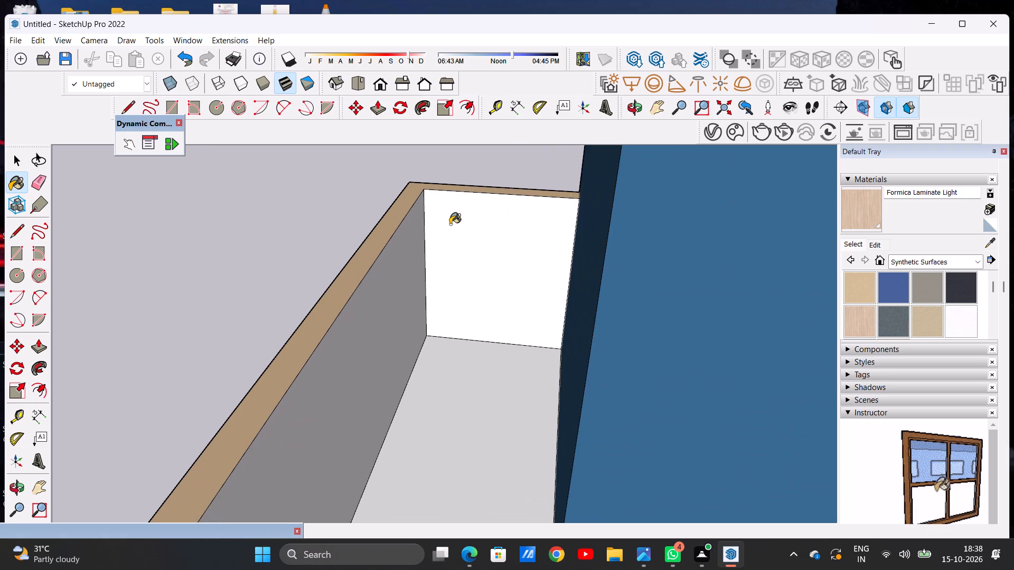
left_click(446, 218)
left_click(360, 298)
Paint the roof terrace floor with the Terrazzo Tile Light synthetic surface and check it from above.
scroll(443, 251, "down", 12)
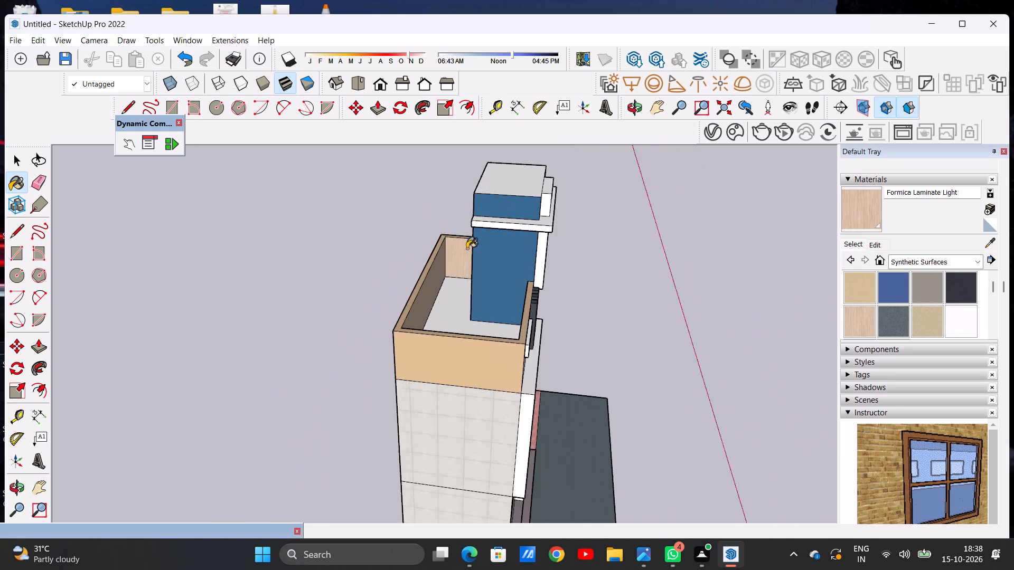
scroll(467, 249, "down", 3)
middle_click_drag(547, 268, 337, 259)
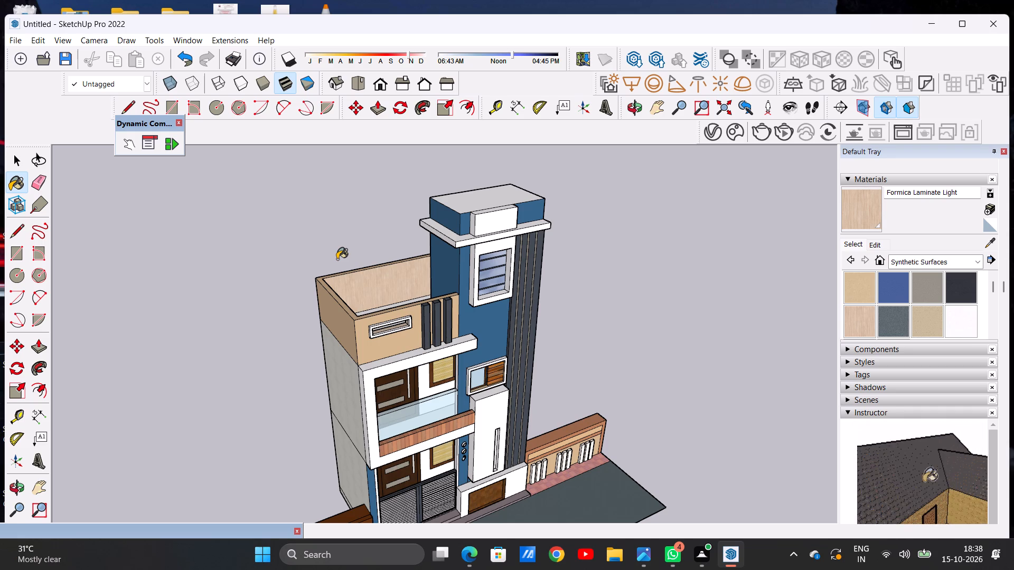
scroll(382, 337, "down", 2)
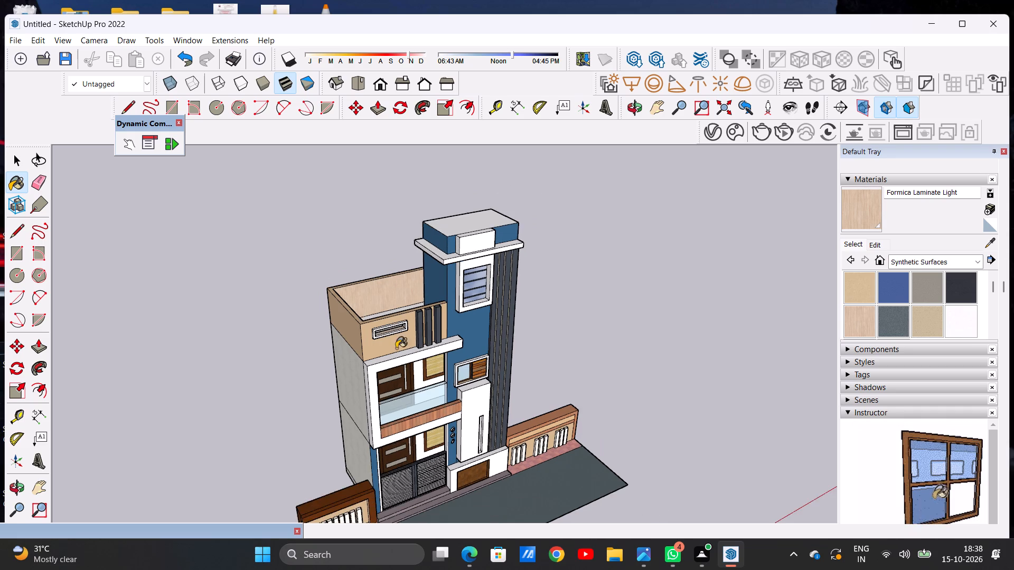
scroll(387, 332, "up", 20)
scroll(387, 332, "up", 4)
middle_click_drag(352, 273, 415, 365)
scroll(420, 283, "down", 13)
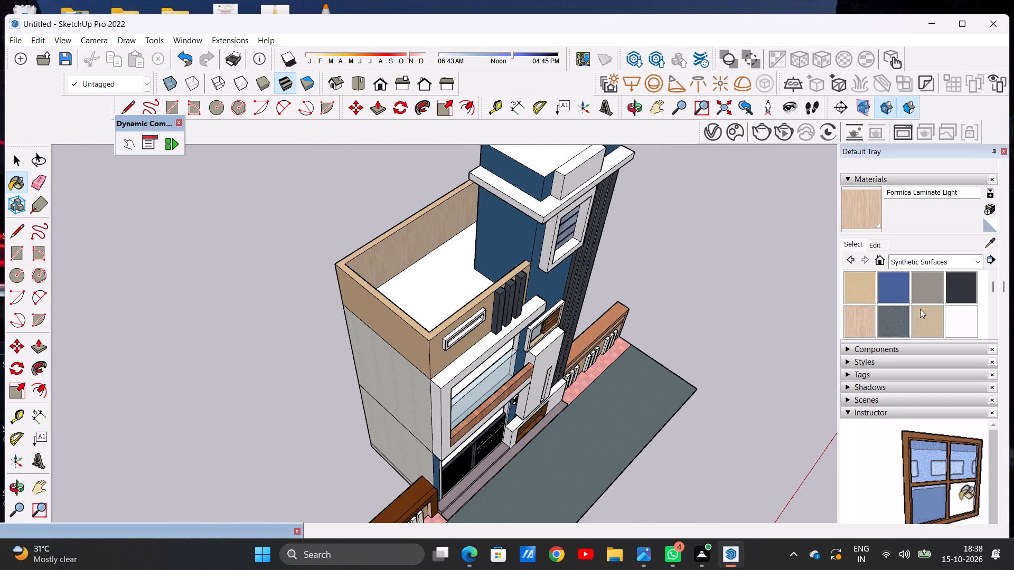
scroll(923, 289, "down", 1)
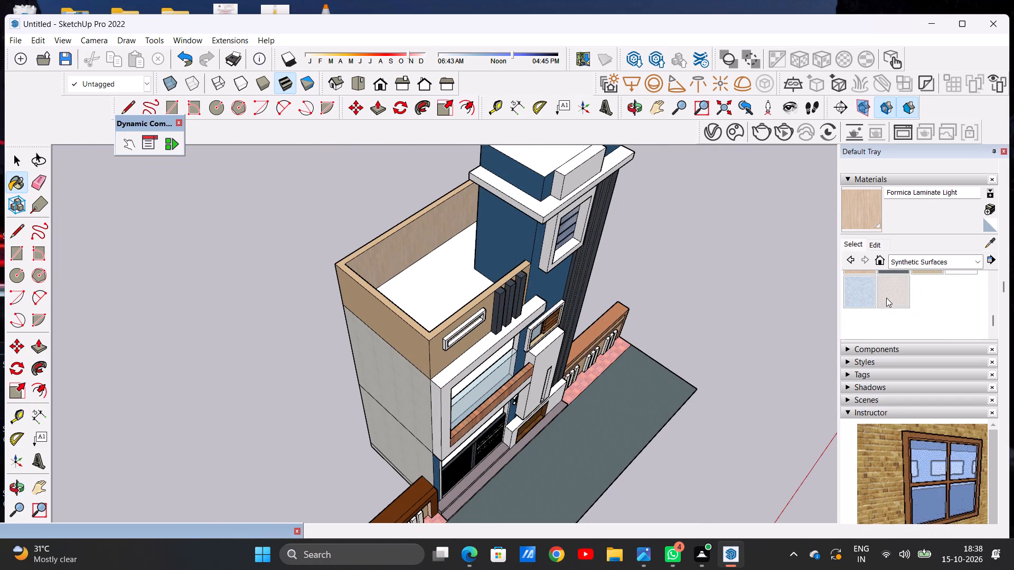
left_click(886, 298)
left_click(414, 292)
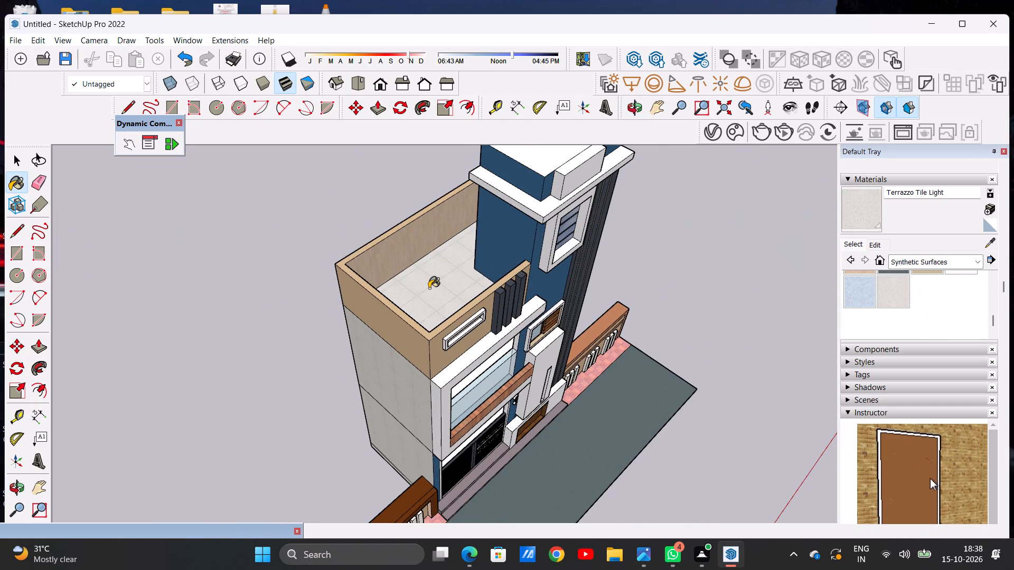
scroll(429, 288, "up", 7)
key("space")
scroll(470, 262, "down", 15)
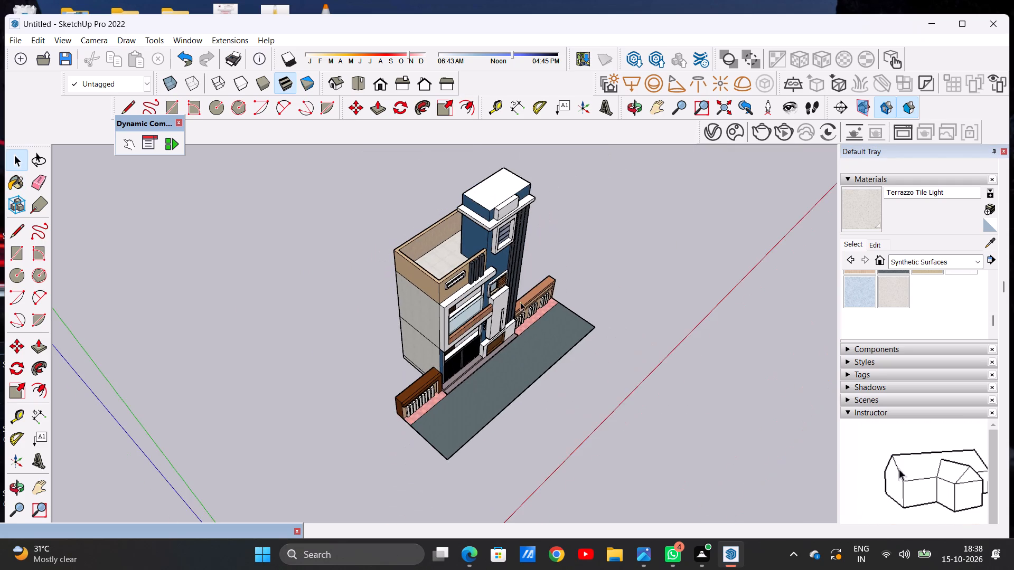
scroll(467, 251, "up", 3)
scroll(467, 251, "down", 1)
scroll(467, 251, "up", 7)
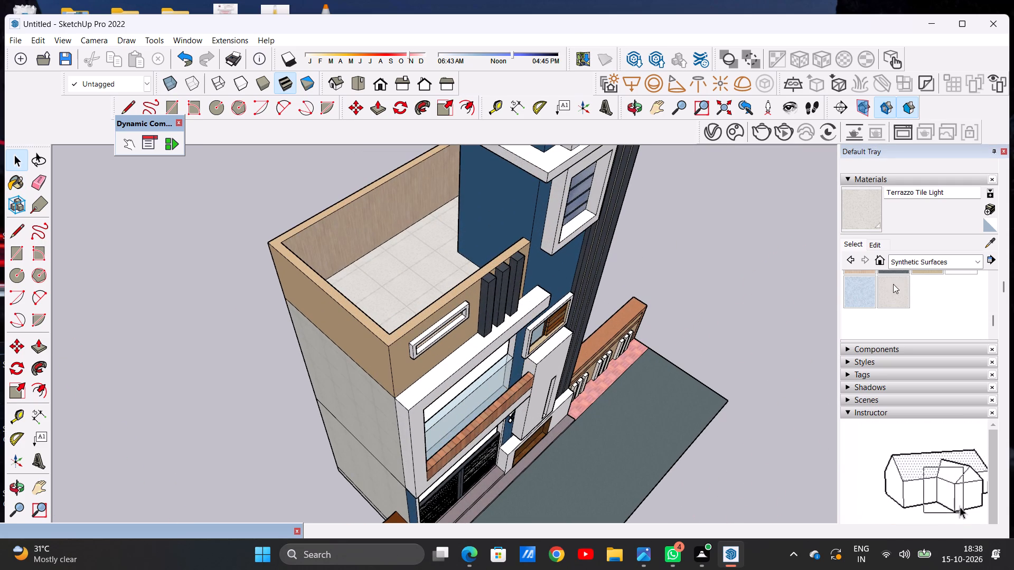
Paint the roof terrace floor with the Formica Graystone synthetic surface.
scroll(898, 292, "up", 1)
left_click(918, 292)
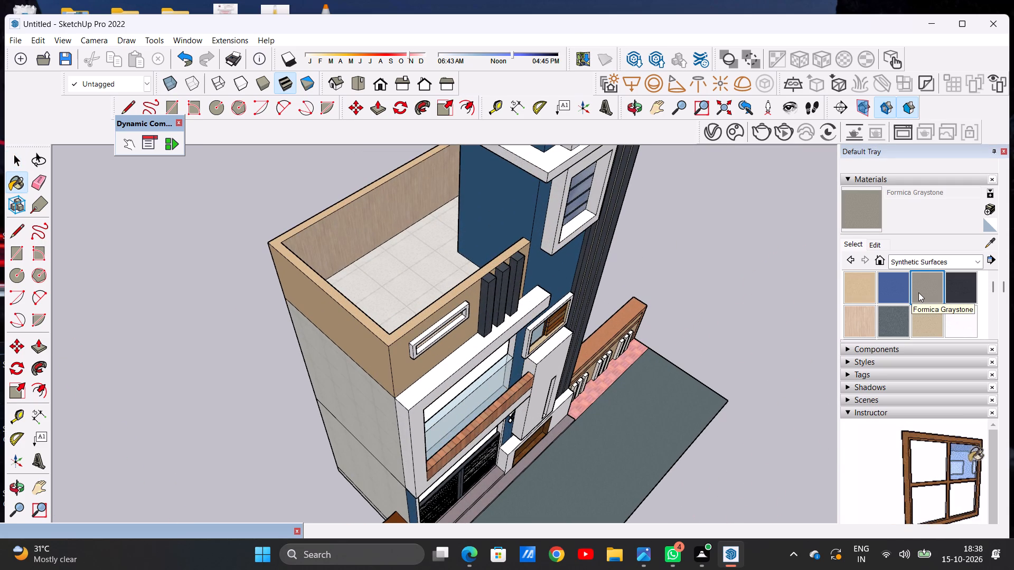
scroll(462, 275, "up", 5)
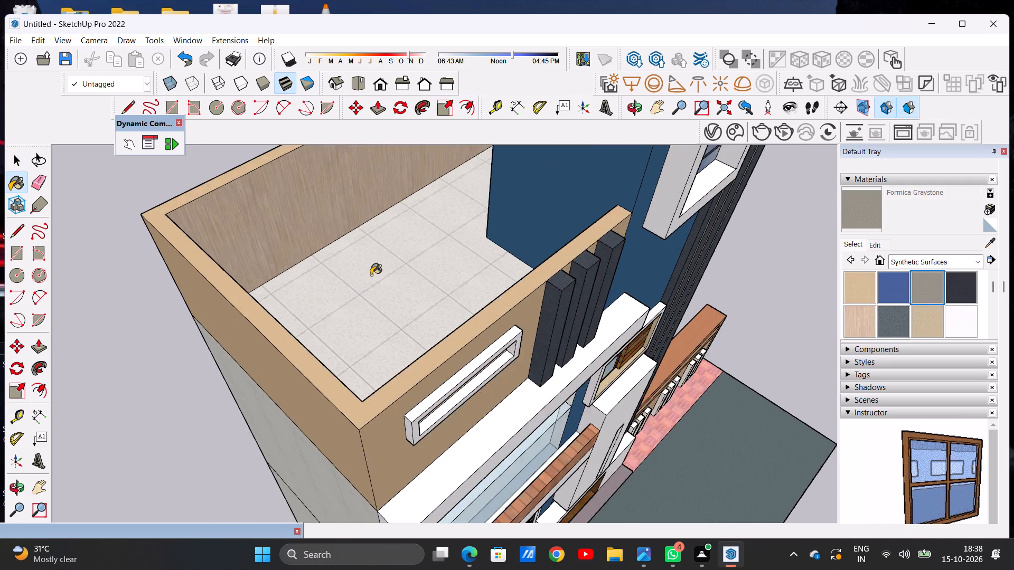
scroll(371, 275, "up", 7)
left_click(357, 322)
key("space")
scroll(532, 269, "down", 11)
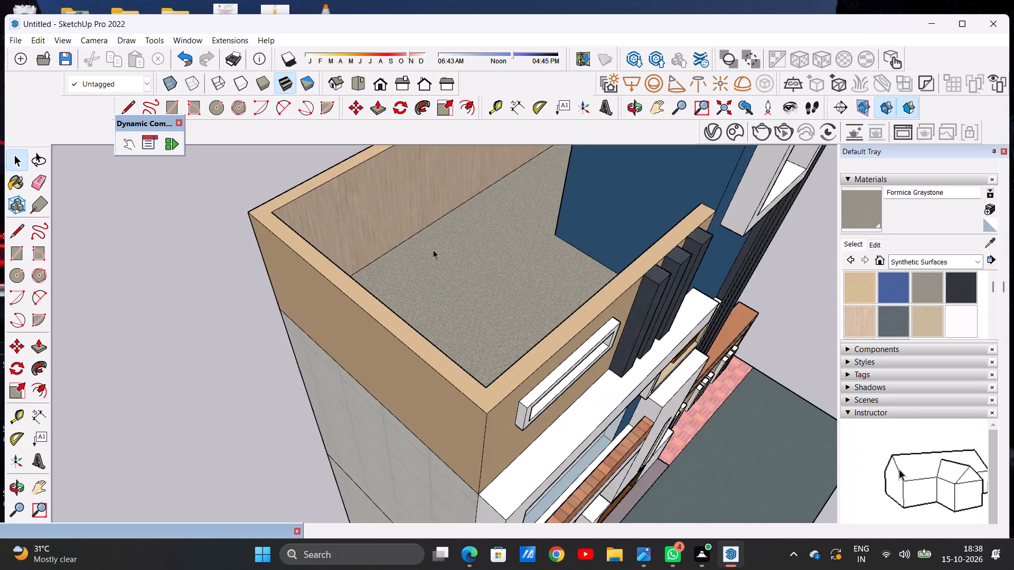
Browse the Colors material collection for a shade suited to the front elevation.
scroll(433, 250, "down", 12)
middle_click_drag(522, 308, 336, 129)
scroll(509, 218, "up", 5)
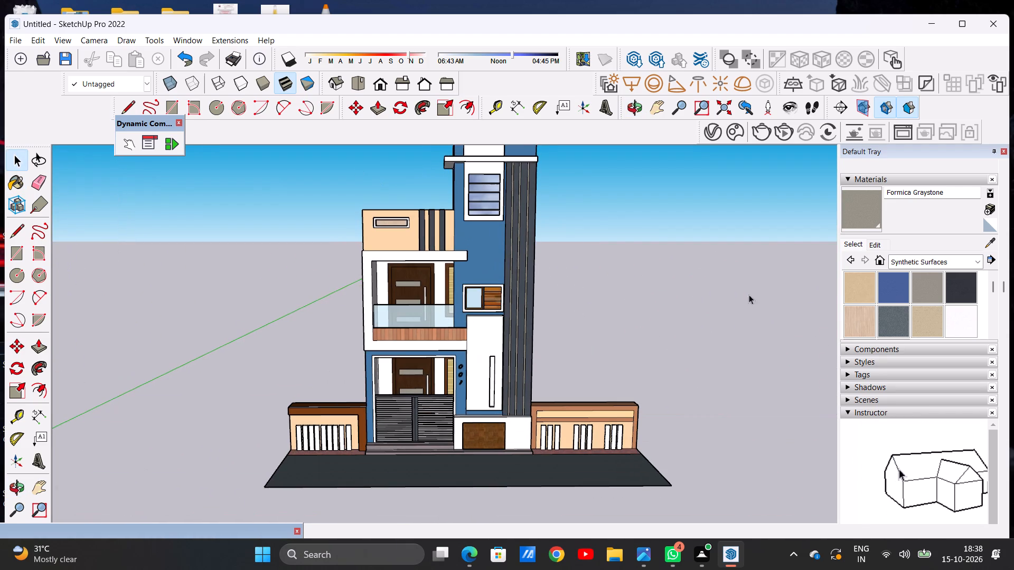
left_click(913, 258)
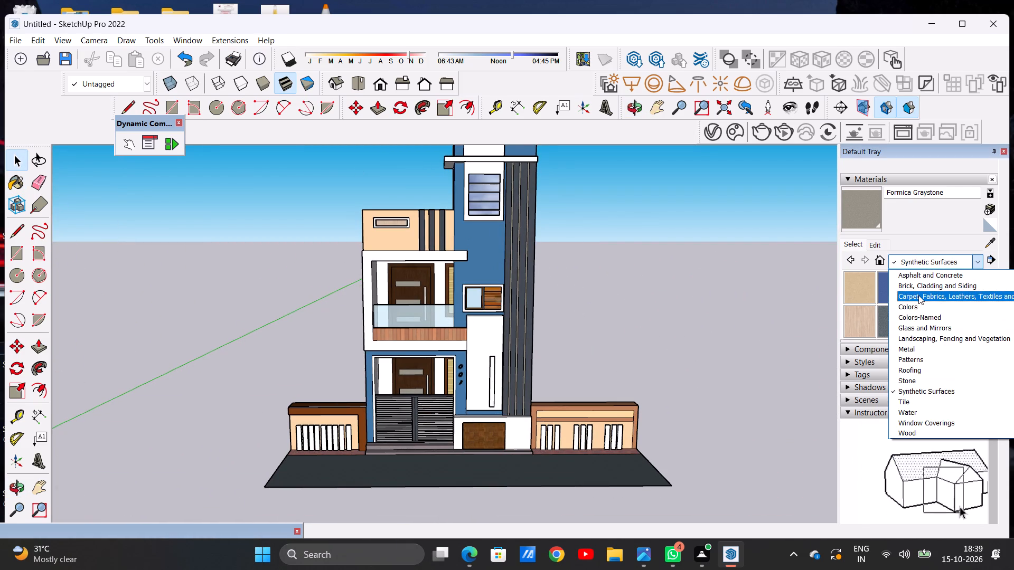
left_click(919, 303)
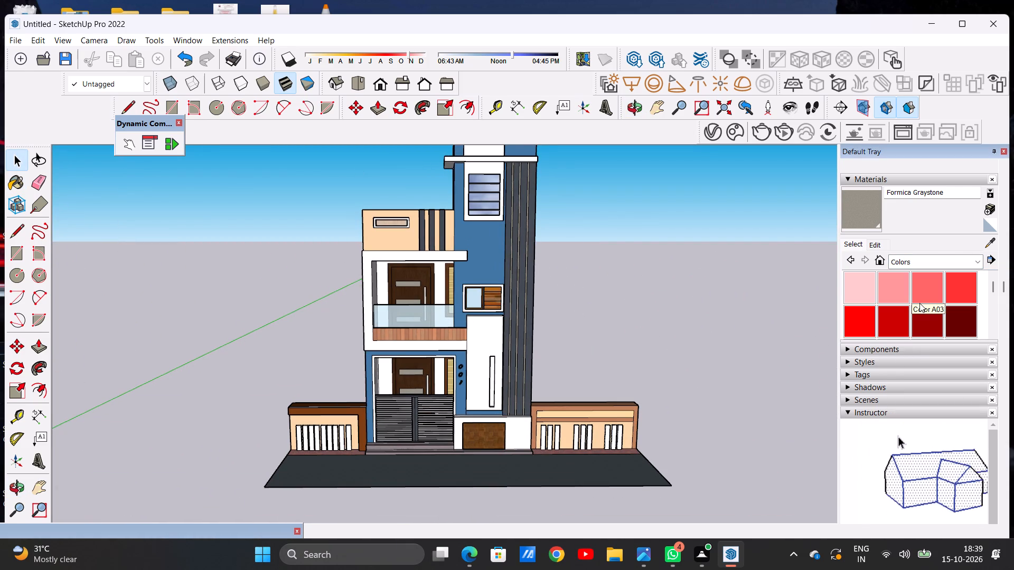
scroll(919, 303, "down", 5)
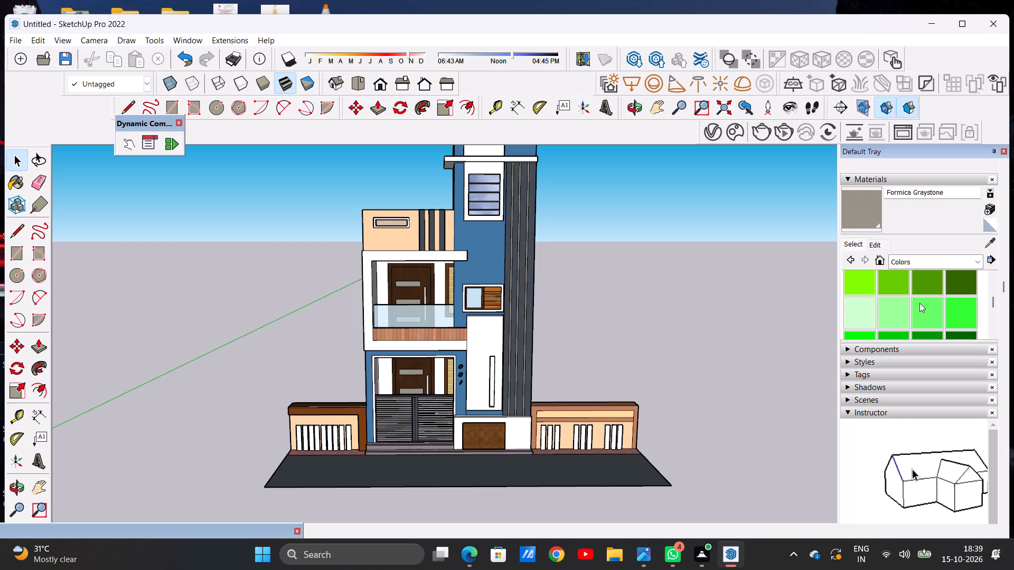
scroll(919, 303, "down", 7)
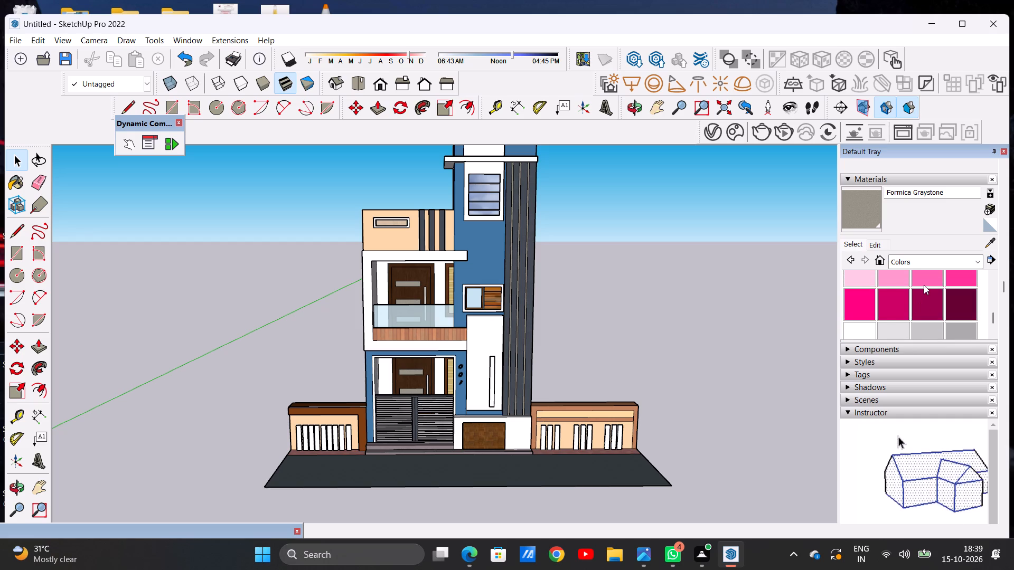
scroll(925, 289, "up", 1)
scroll(925, 289, "down", 3)
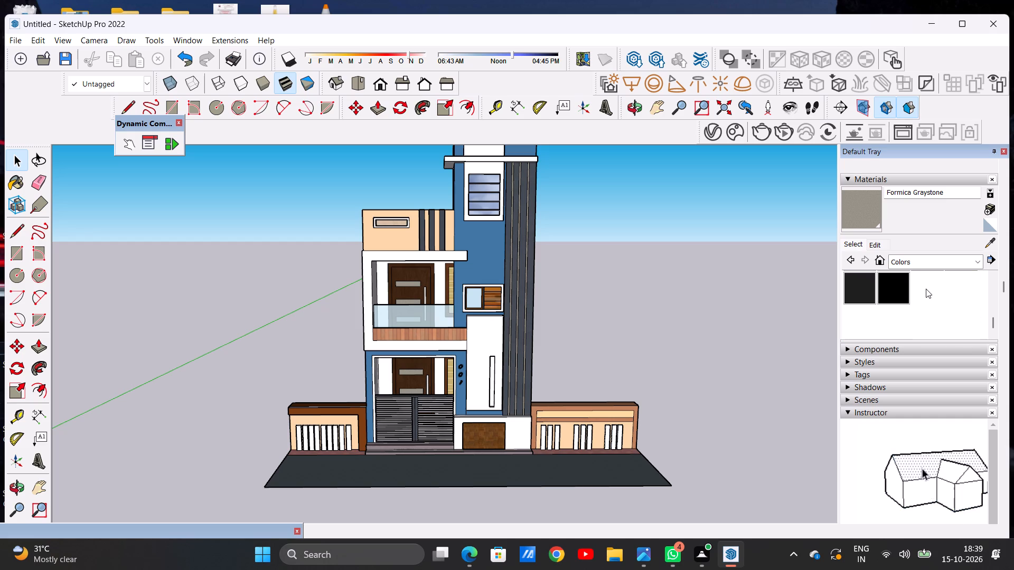
scroll(926, 289, "up", 5)
scroll(923, 301, "down", 1)
scroll(923, 301, "up", 8)
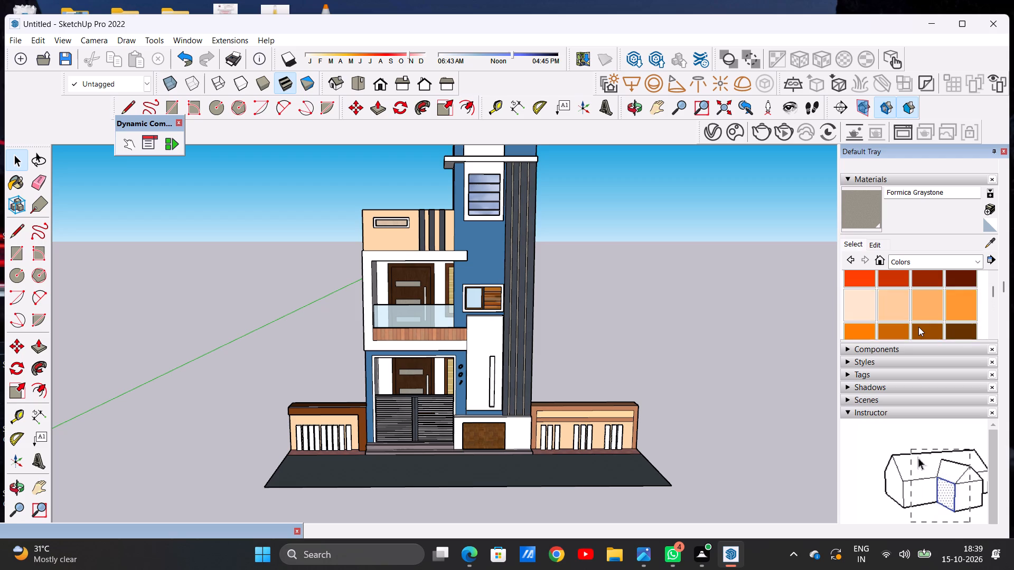
scroll(918, 327, "up", 4)
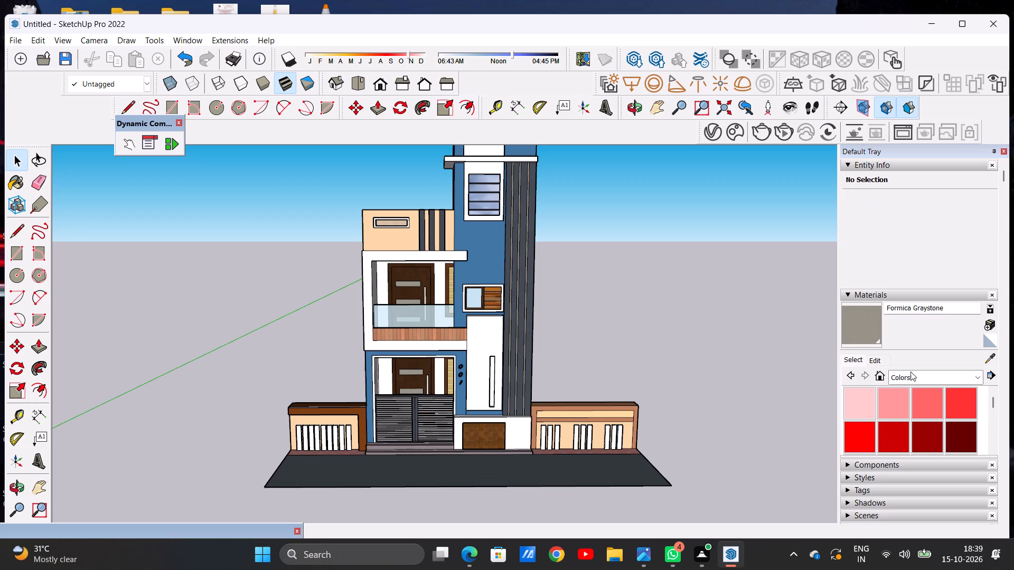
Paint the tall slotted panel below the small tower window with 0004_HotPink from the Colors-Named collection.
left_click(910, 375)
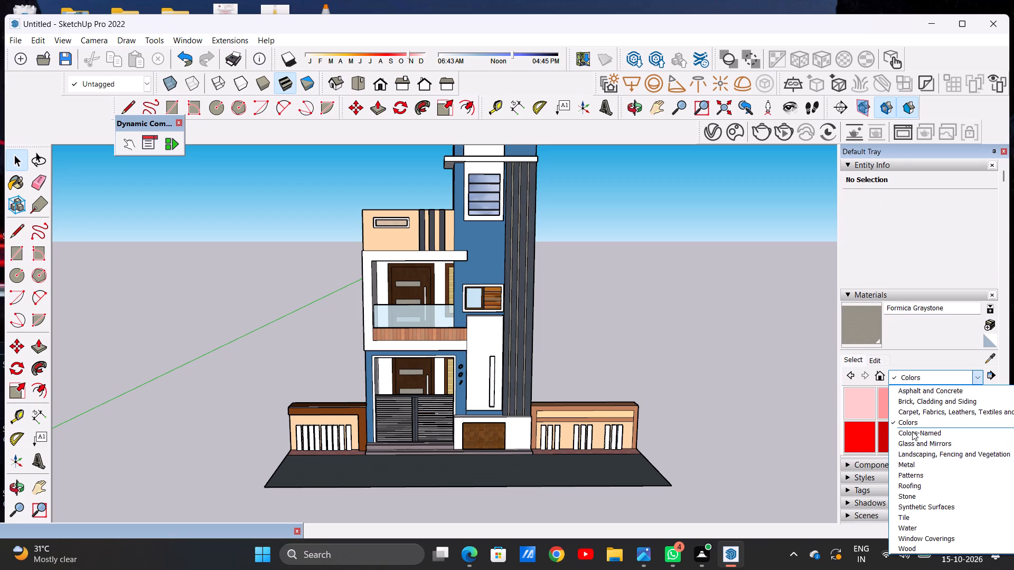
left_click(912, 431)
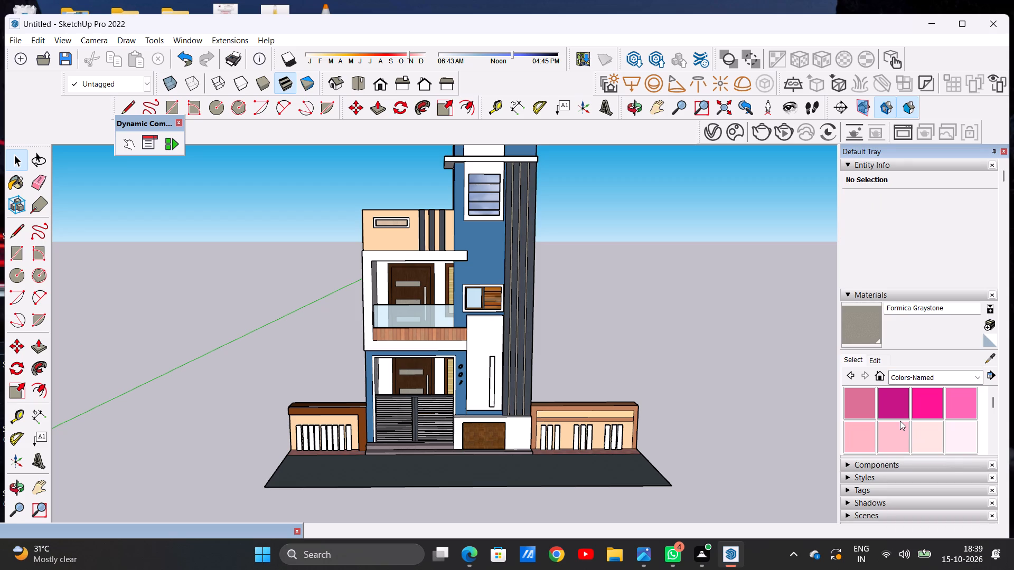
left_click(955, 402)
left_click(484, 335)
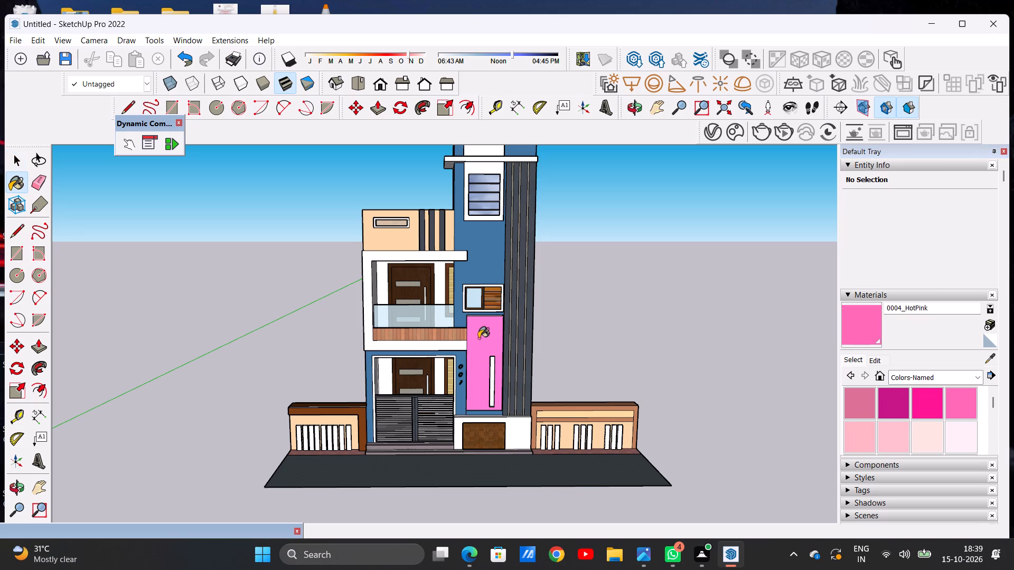
Paint the tall slotted panel on the front elevation with 0006_Pink.
left_click(880, 435)
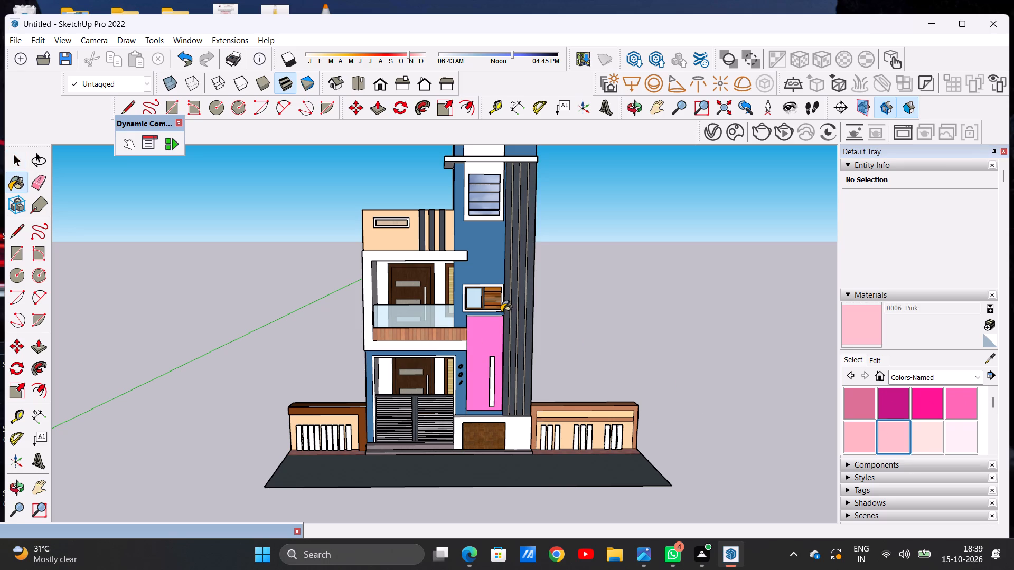
left_click(480, 328)
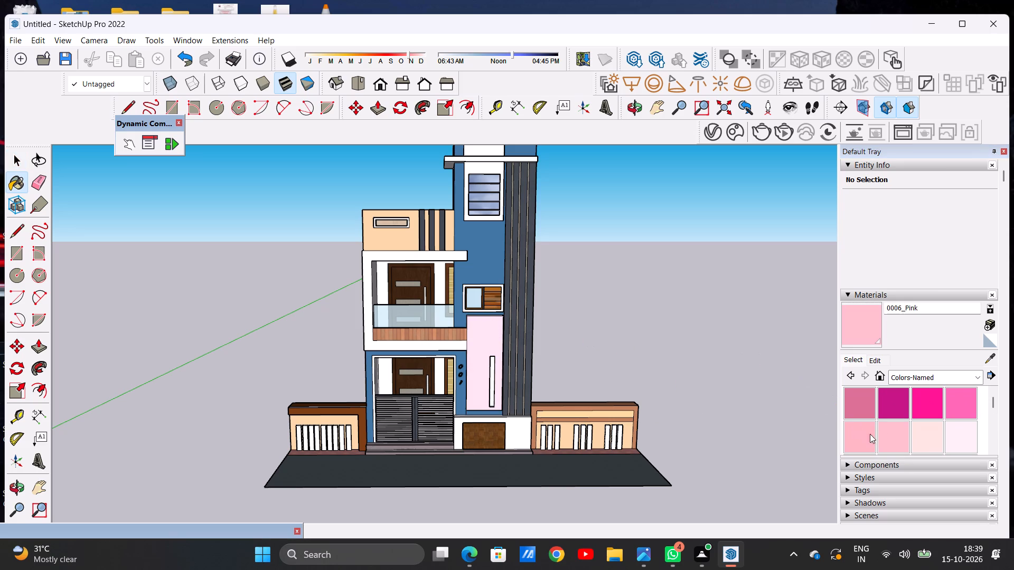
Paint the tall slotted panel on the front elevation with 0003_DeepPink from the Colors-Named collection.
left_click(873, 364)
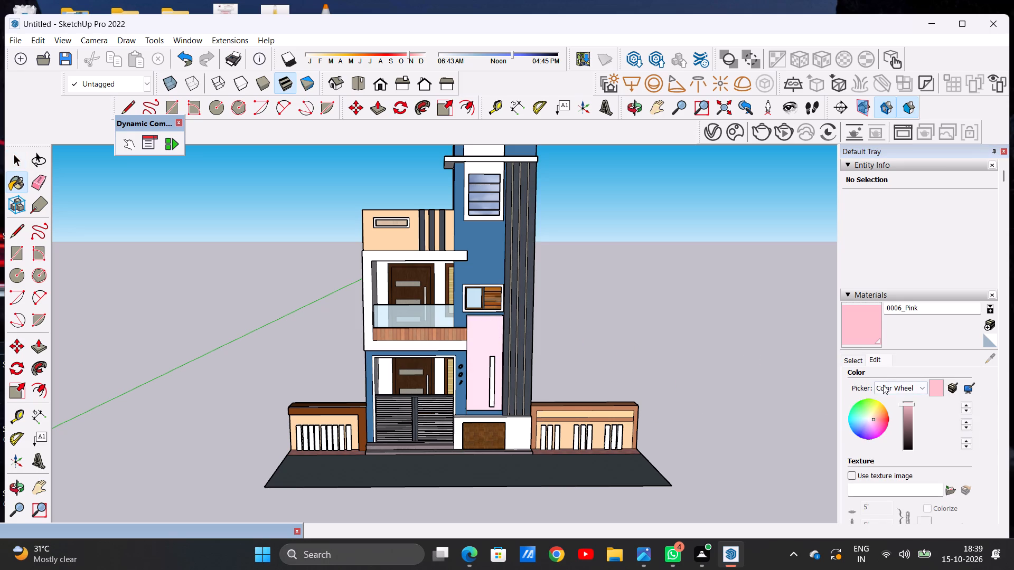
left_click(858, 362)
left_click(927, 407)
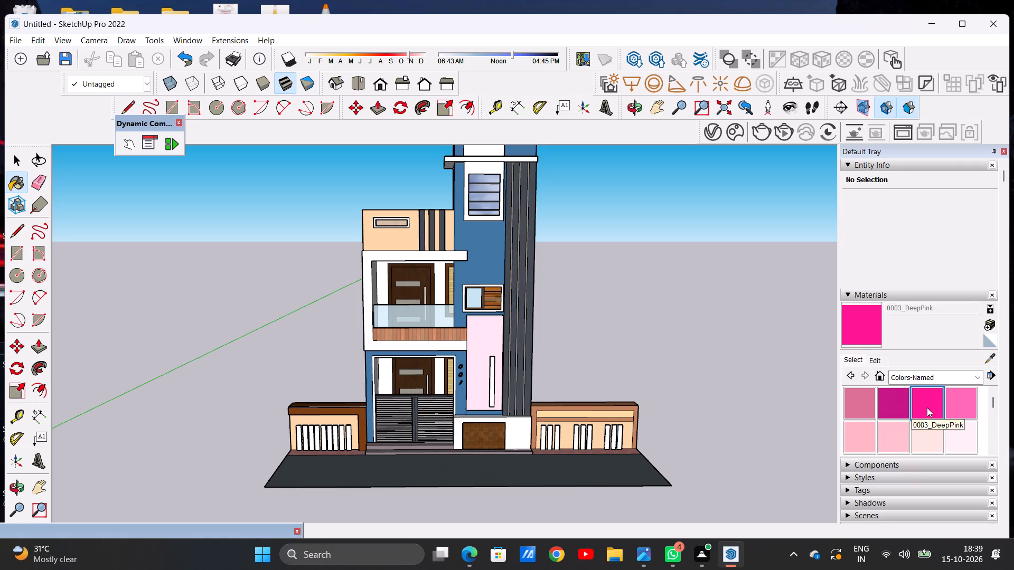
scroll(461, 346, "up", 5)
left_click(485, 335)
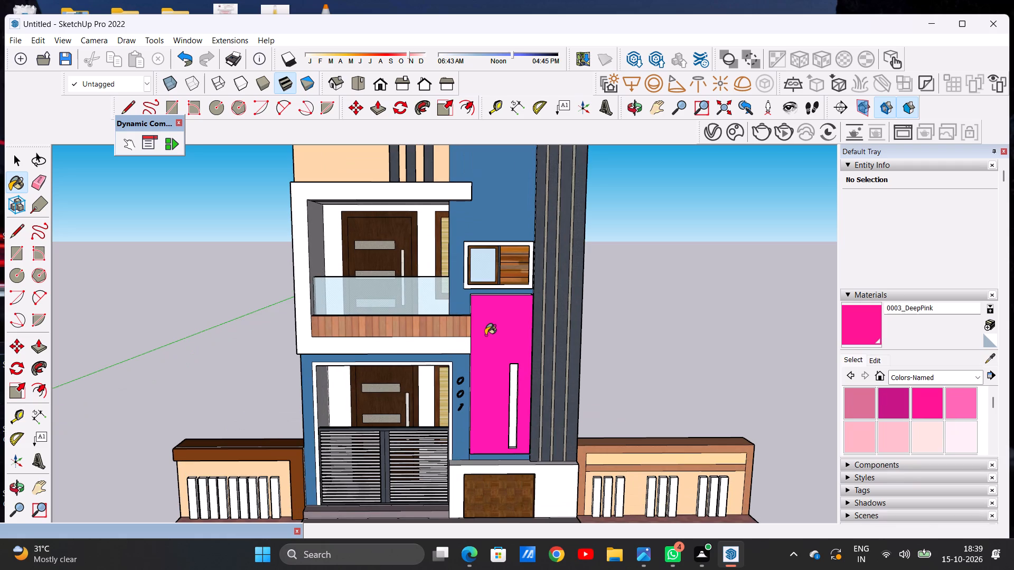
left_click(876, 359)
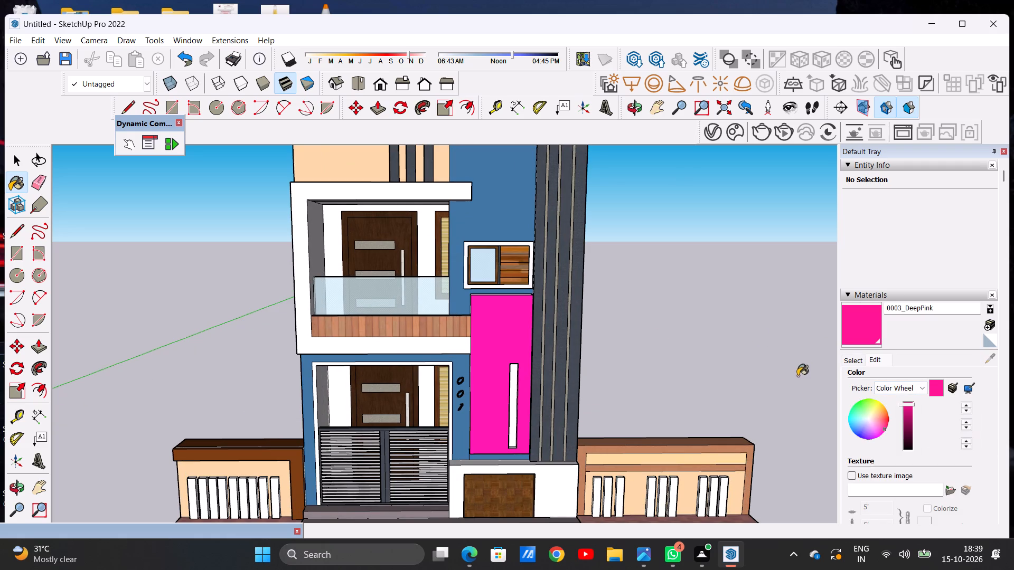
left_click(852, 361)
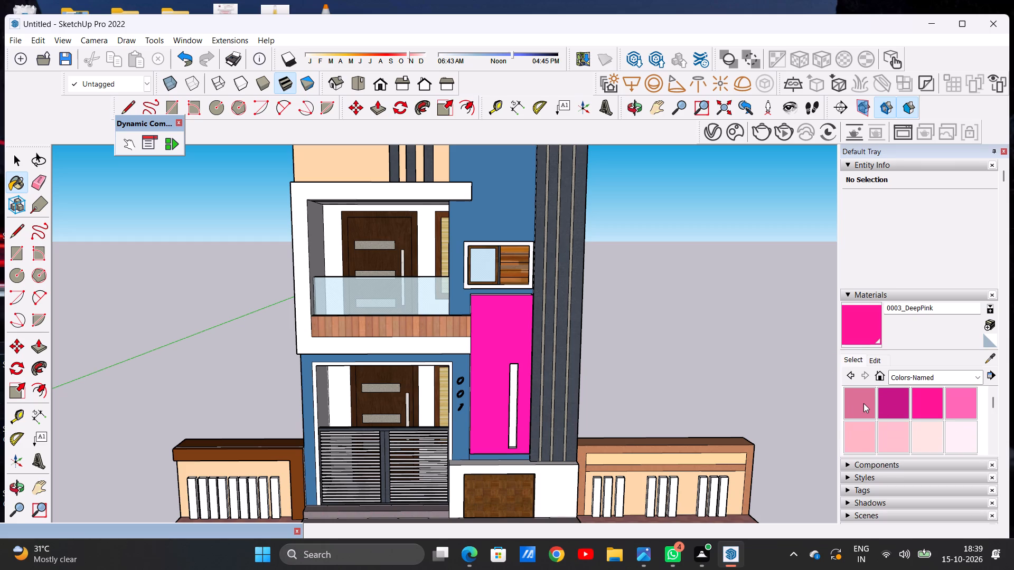
Paint the front of the tall slotted panel with 0001_PaleVioletRed from the Colors-Named collection.
left_click(863, 403)
left_click(513, 332)
scroll(492, 344, "up", 7)
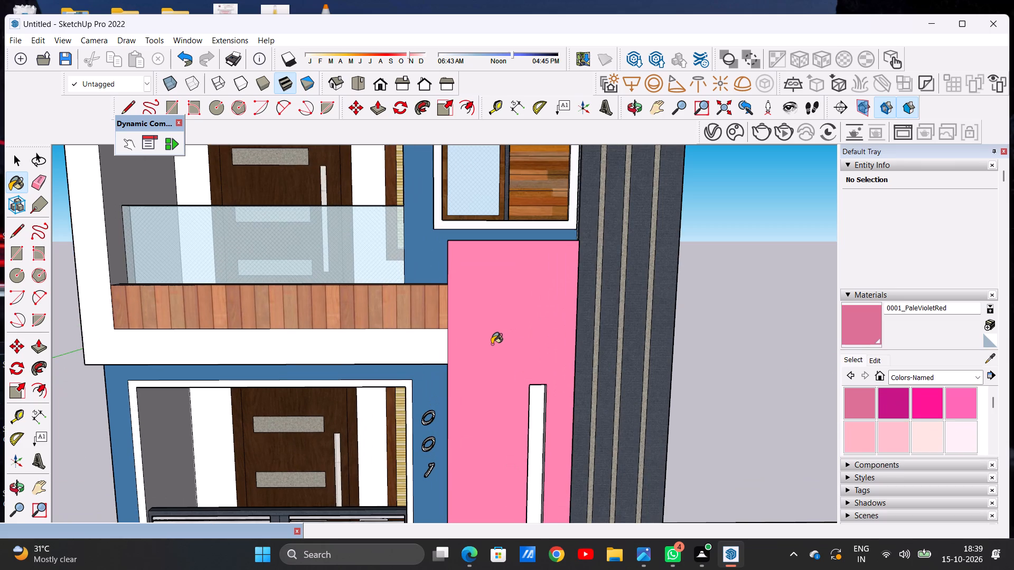
scroll(477, 349, "down", 7)
scroll(491, 347, "up", 4)
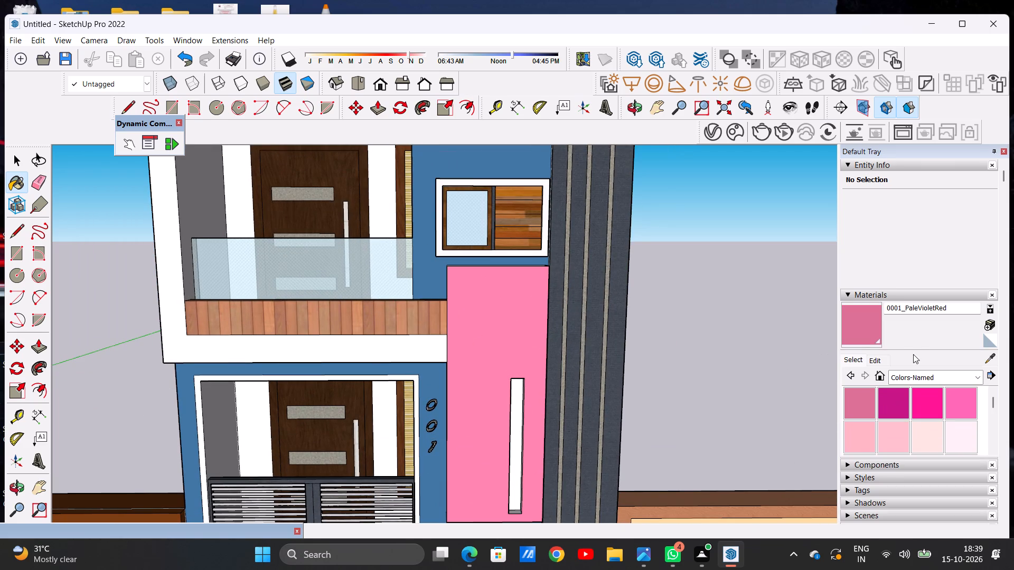
Darken the colour of the 0001_PaleVioletRed material slightly.
left_click(869, 365)
left_click(908, 415)
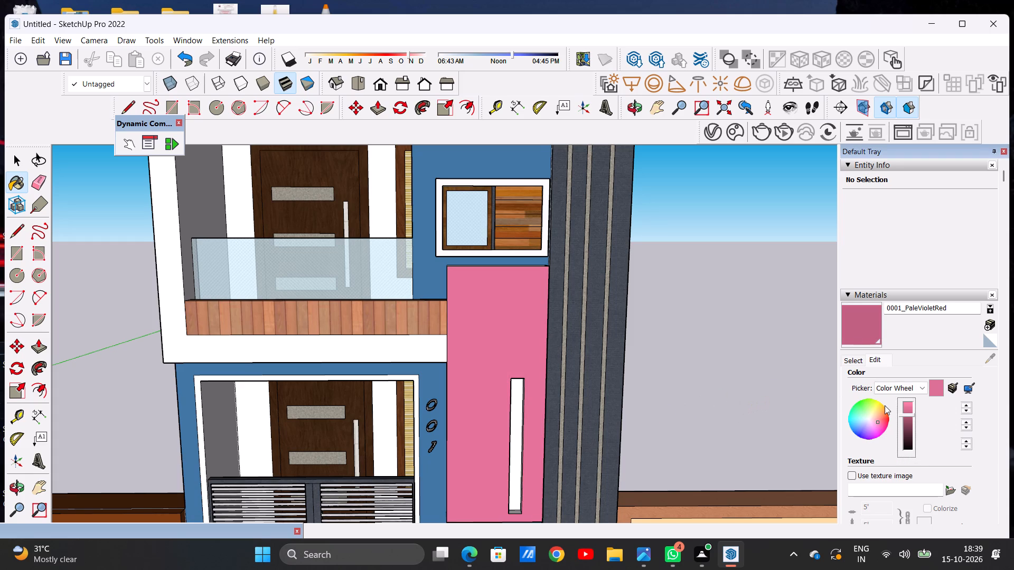
scroll(885, 405, "up", 4)
scroll(548, 361, "down", 8)
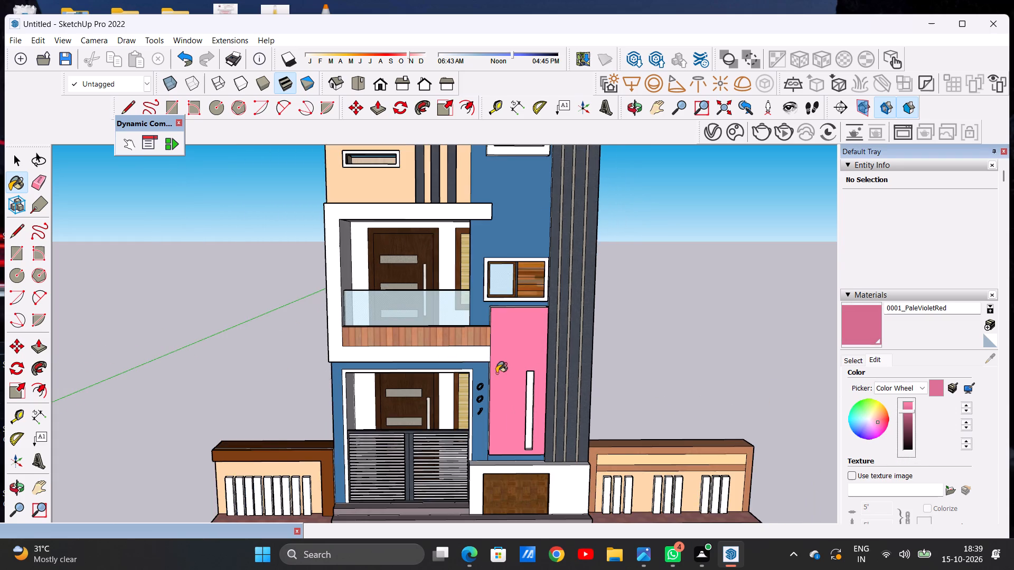
Paint the slotted panel's top and its balcony-side faces, above and below the balcony, with 0001_PaleVioletRed.
middle_click_drag(506, 374, 632, 376)
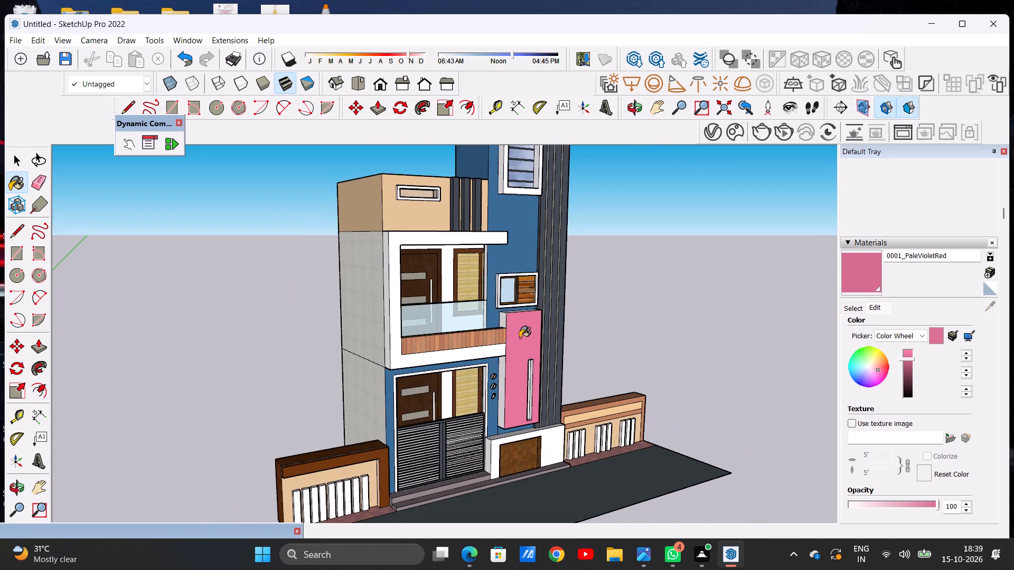
scroll(457, 317, "up", 11)
left_click(565, 311)
scroll(578, 308, "up", 2)
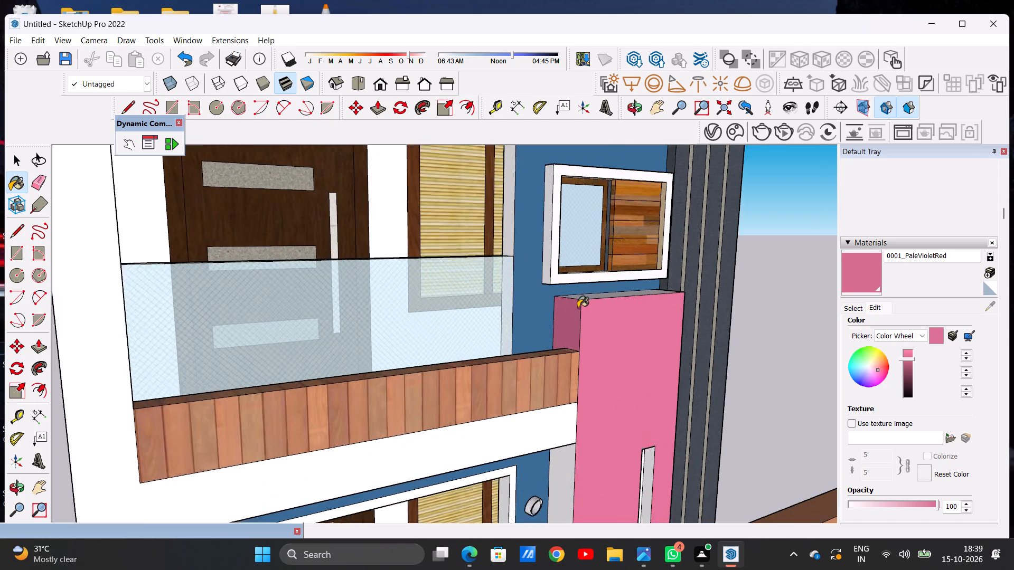
scroll(578, 308, "up", 8)
left_click(579, 284)
scroll(506, 269, "down", 13)
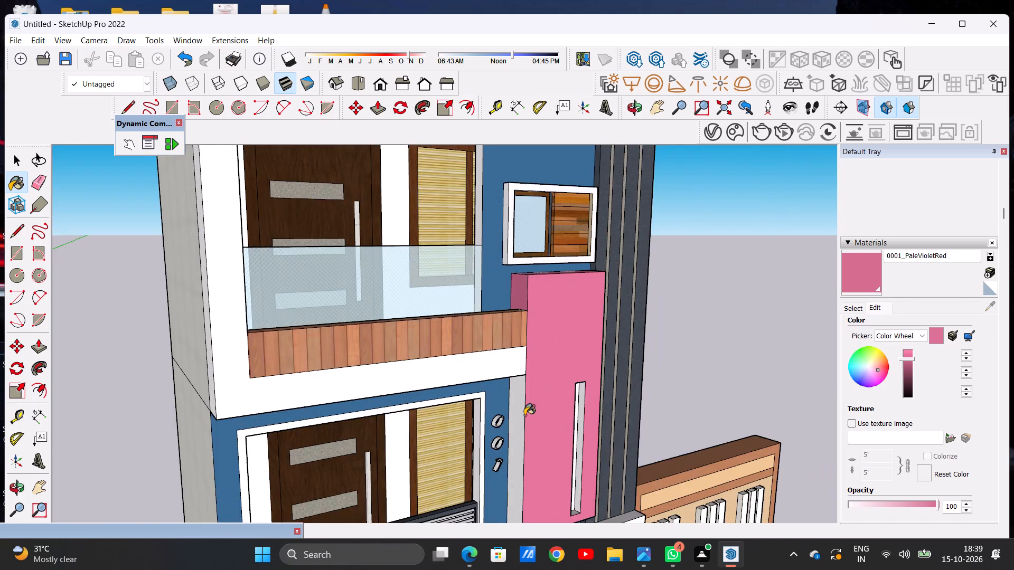
scroll(524, 415, "up", 11)
left_click(503, 390)
scroll(446, 404, "down", 7)
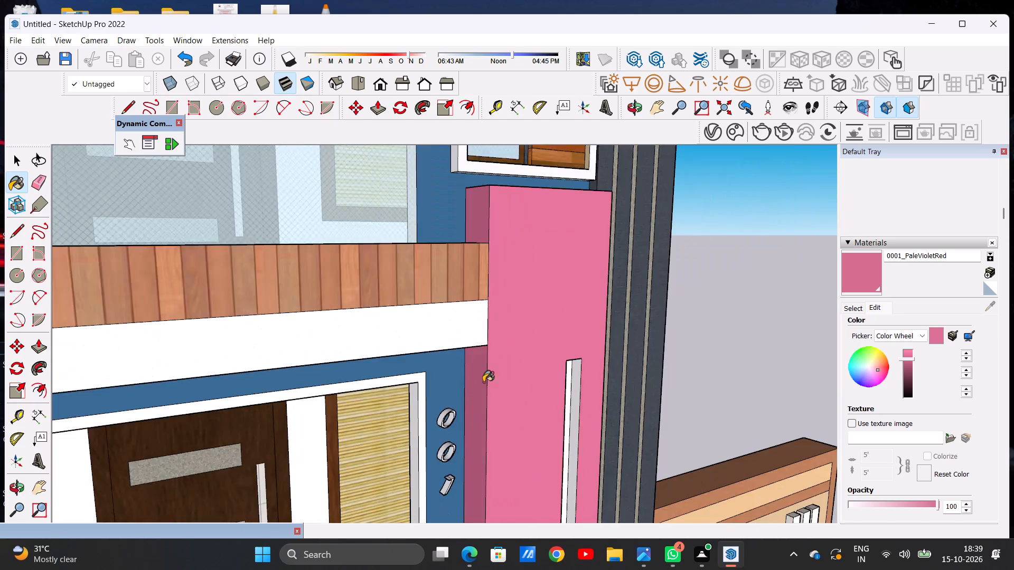
Paint the underside of the slotted panel with 0001_PaleVioletRed.
scroll(483, 382, "down", 6)
middle_click_drag(436, 394, 377, 382)
scroll(517, 334, "down", 7)
scroll(511, 427, "up", 11)
middle_click_drag(481, 444, 484, 385)
scroll(472, 449, "up", 8)
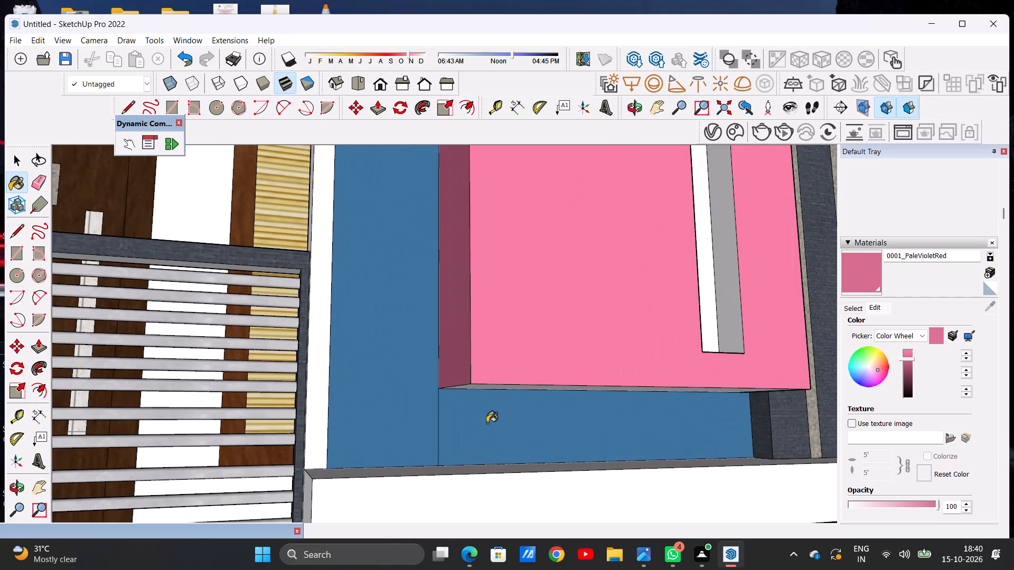
middle_click_drag(491, 406, 493, 381)
scroll(490, 358, "up", 7)
left_click(491, 387)
scroll(491, 387, "down", 20)
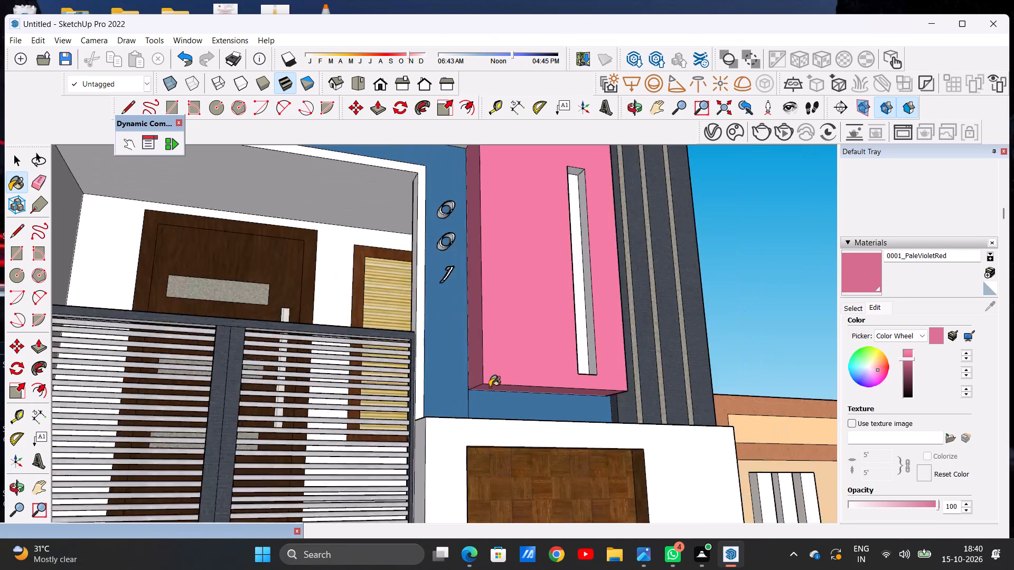
Paint the slotted panel's side face next to the dark vertical strips with 0001_PaleVioletRed.
scroll(490, 387, "down", 4)
middle_click_drag(518, 332, 440, 425)
scroll(453, 411, "down", 8)
middle_click_drag(565, 351, 410, 398)
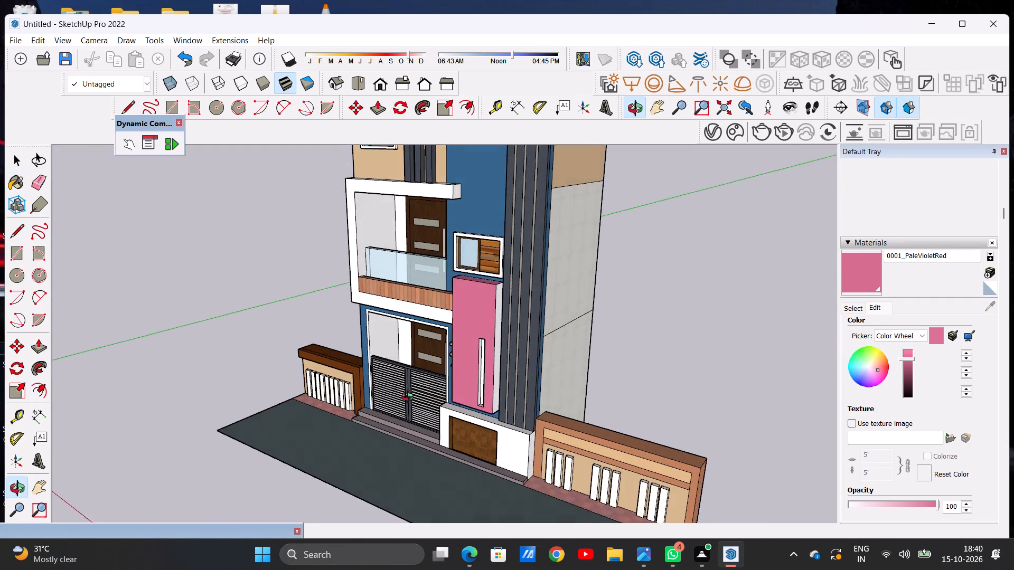
middle_click_drag(410, 398, 409, 402)
scroll(511, 290, "up", 2)
scroll(505, 302, "down", 1)
scroll(504, 304, "up", 9)
left_click(492, 299)
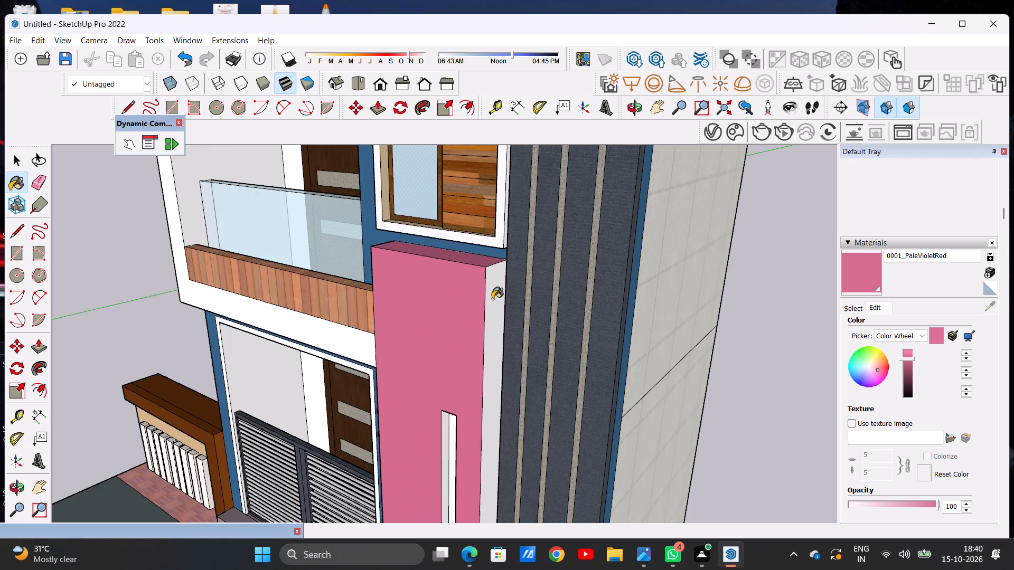
Examine the slotted panel and the house number area from the front.
scroll(141, 25, "down", 7)
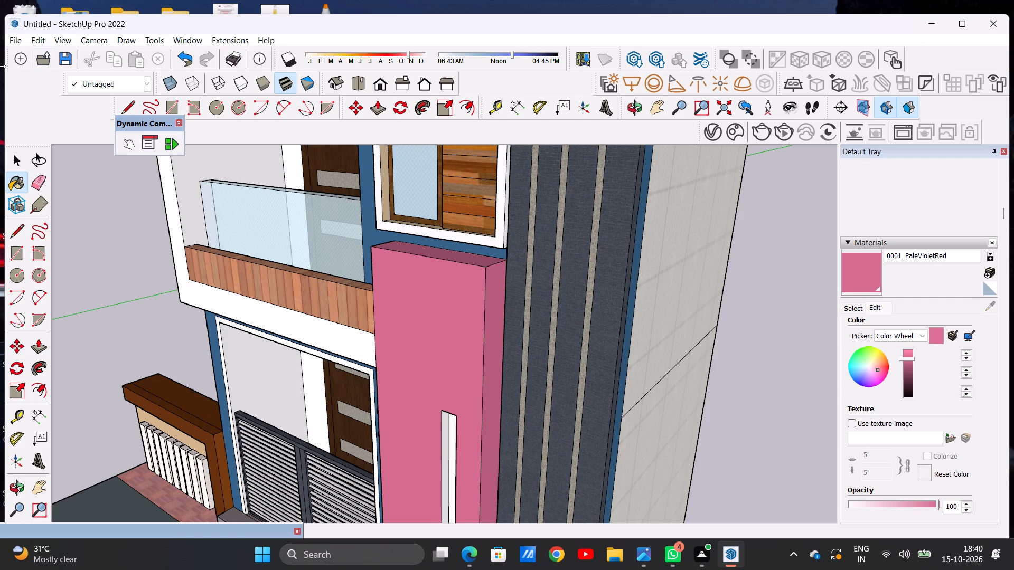
scroll(47, 68, "down", 4)
scroll(509, 327, "down", 11)
scroll(464, 354, "up", 7)
middle_click_drag(516, 463, 639, 398)
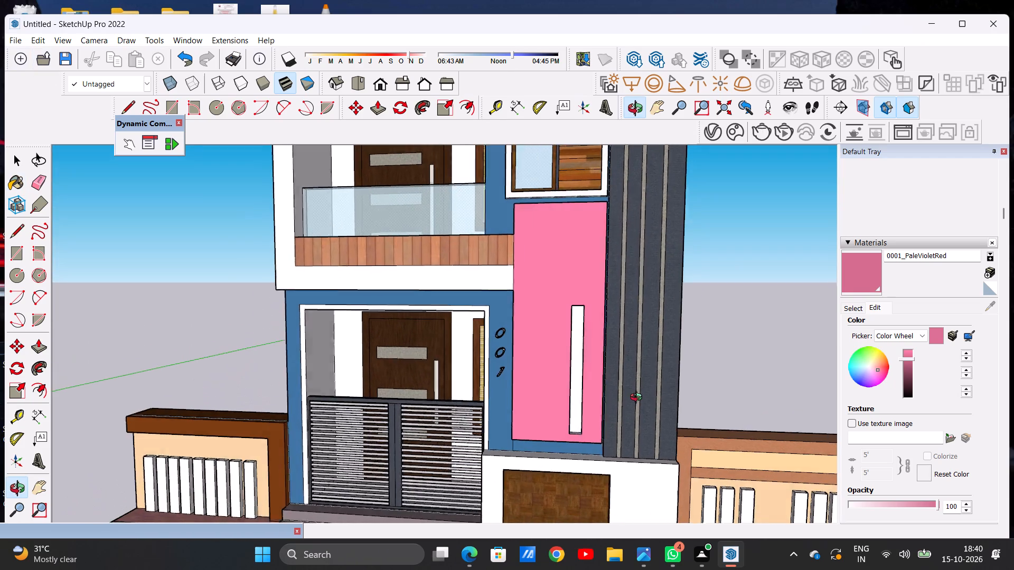
middle_click_drag(639, 398, 640, 397)
scroll(521, 403, "down", 8)
scroll(503, 393, "up", 12)
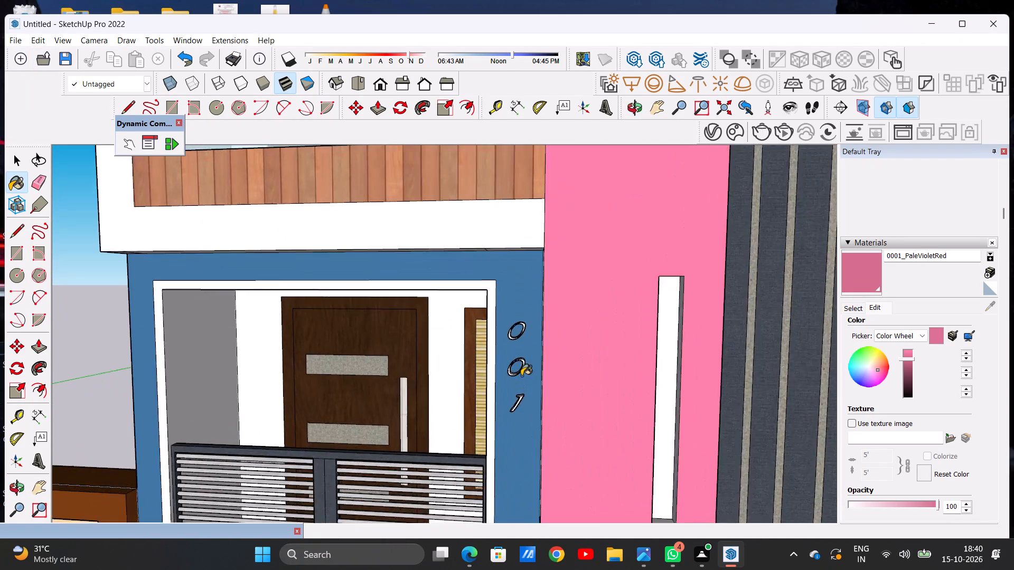
scroll(521, 376, "up", 5)
scroll(488, 407, "down", 12)
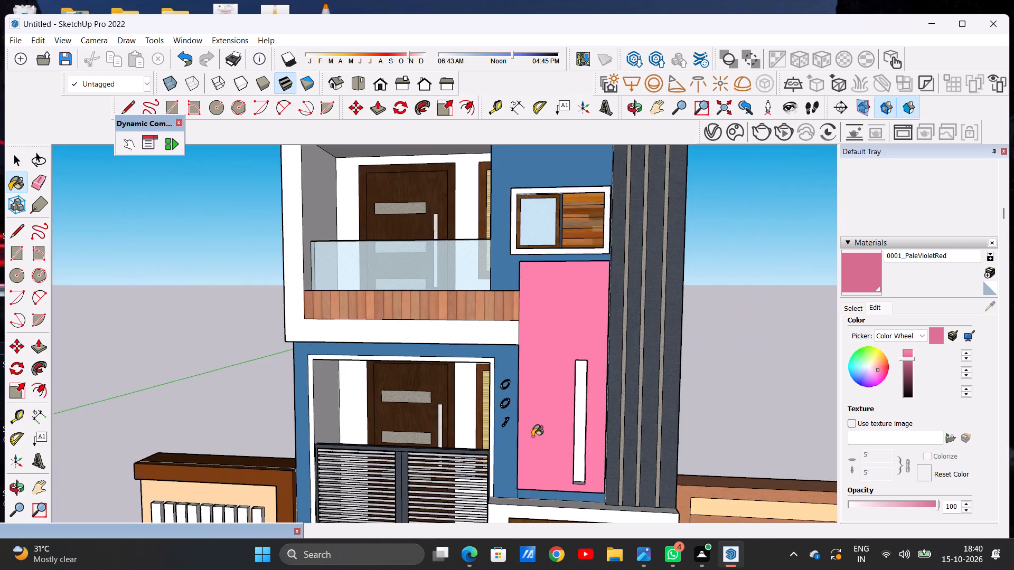
Paint the front faces of the louvred tower window surround and the block above the canopy with 0001_PaleVioletRed.
scroll(548, 426, "down", 7)
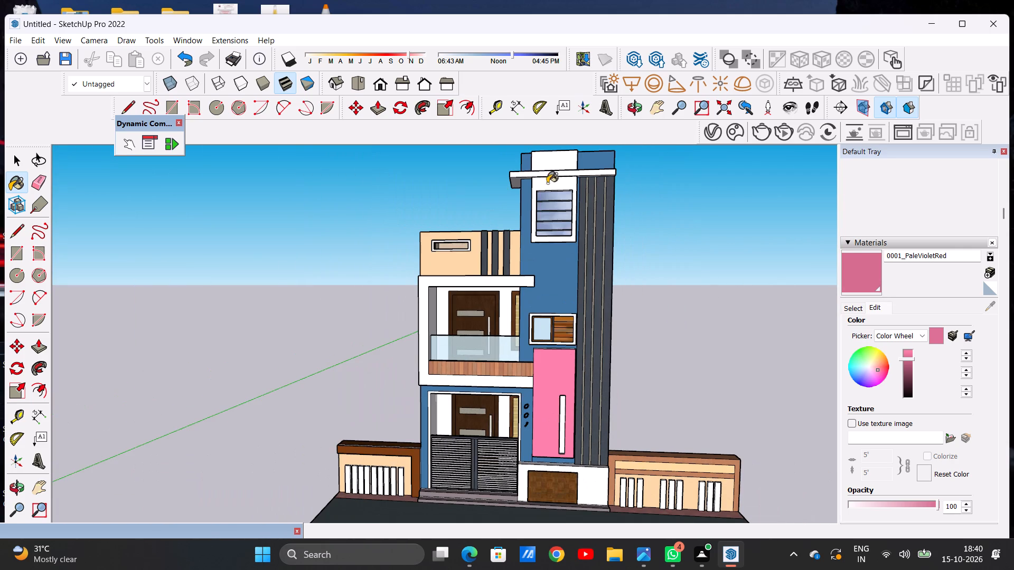
scroll(553, 168, "up", 6)
scroll(500, 435, "down", 7)
scroll(527, 343, "up", 14)
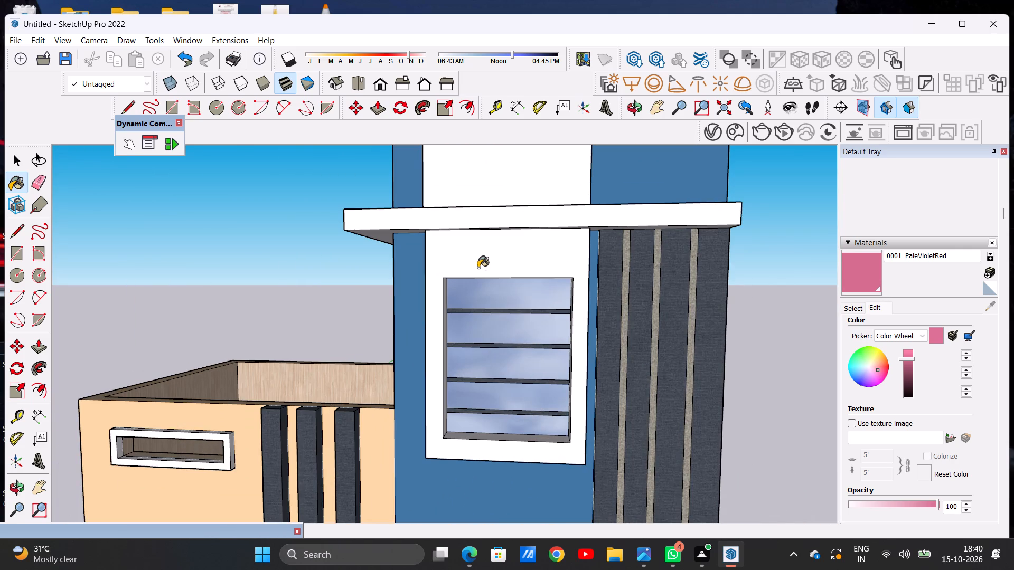
left_click(478, 257)
left_click(466, 186)
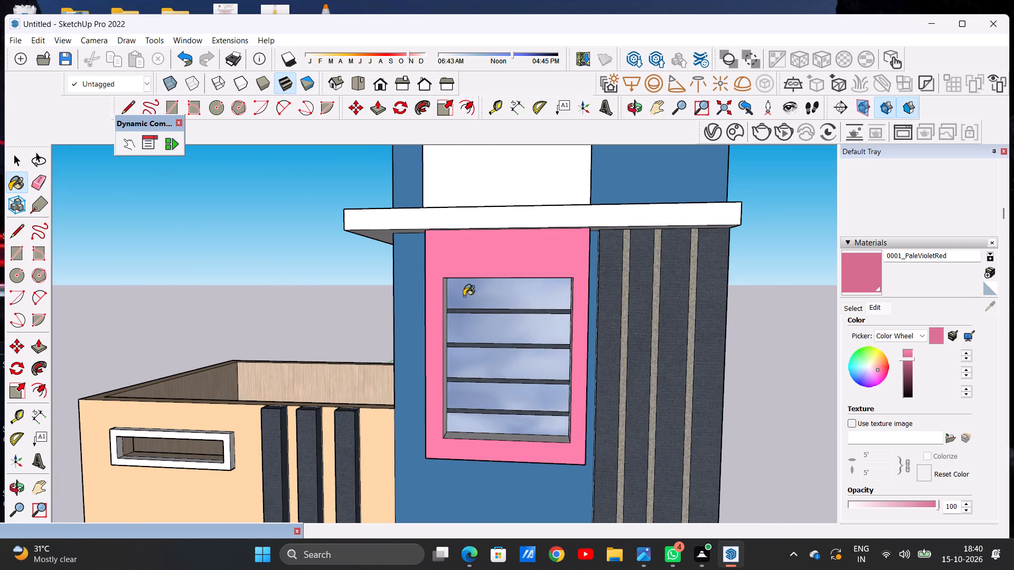
Paint the terrace-side faces of the tower window surround and the block above the canopy with 0001_PaleVioletRed.
scroll(473, 336, "down", 10)
middle_click_drag(446, 348, 656, 382)
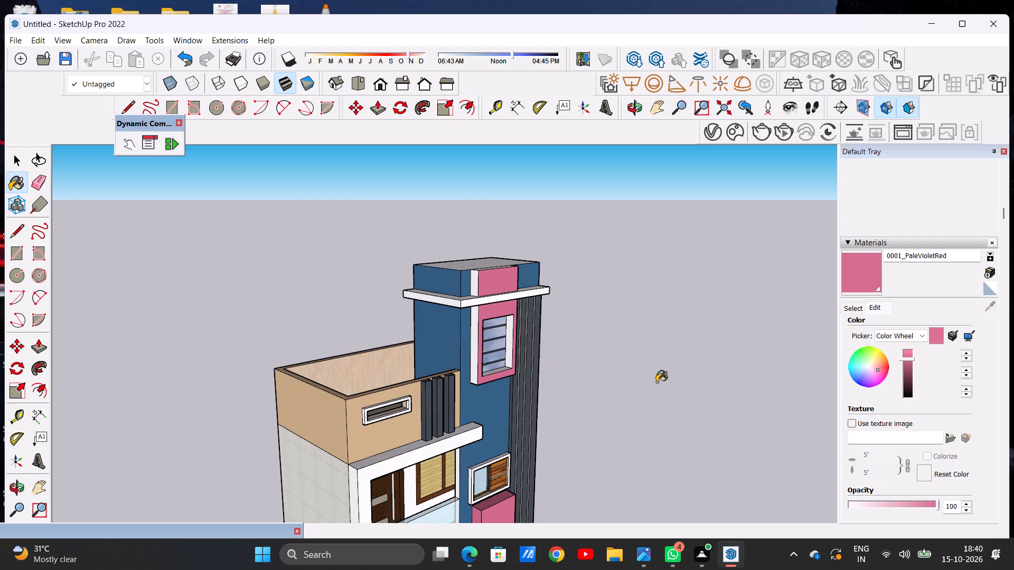
scroll(493, 385, "up", 6)
scroll(461, 350, "up", 8)
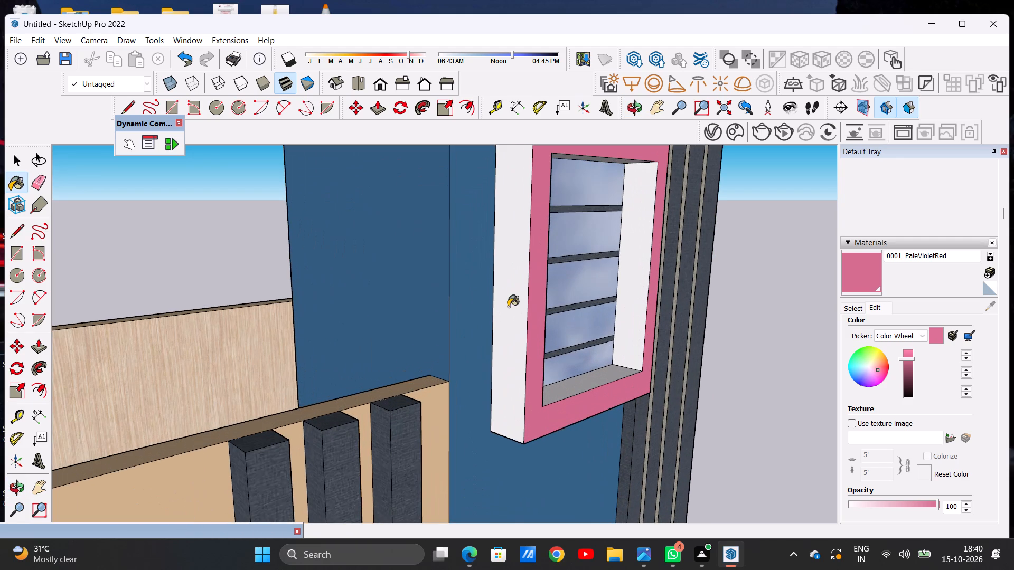
left_click(508, 307)
scroll(455, 325, "down", 11)
scroll(482, 202, "up", 7)
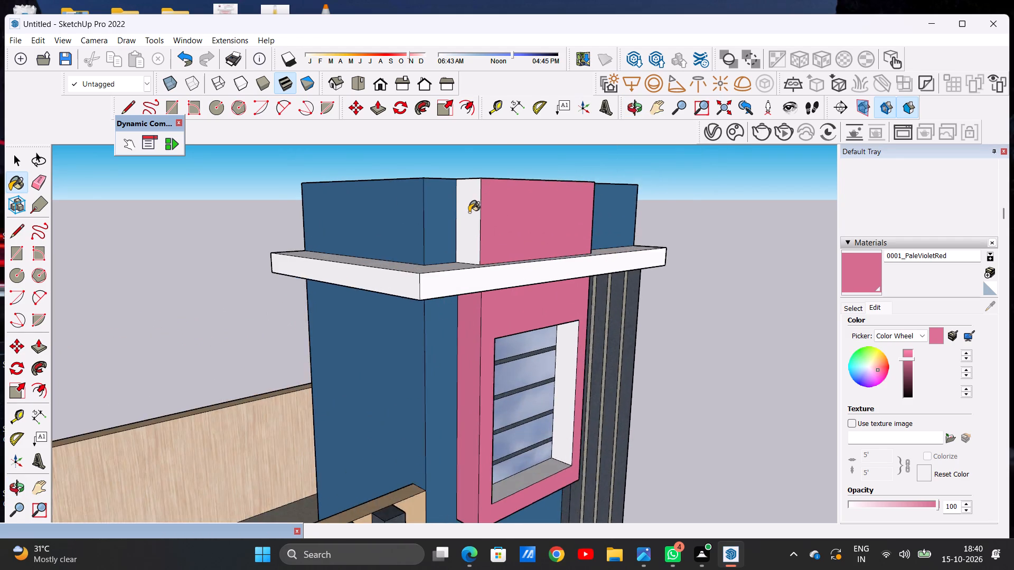
scroll(469, 220, "up", 5)
left_click(470, 221)
Paint the top and strip-side face of the block above the canopy, plus the window surround's matching side, with 0001_PaleVioletRed.
scroll(449, 247, "down", 12)
middle_click_drag(531, 272, 154, 294)
scroll(480, 237, "up", 6)
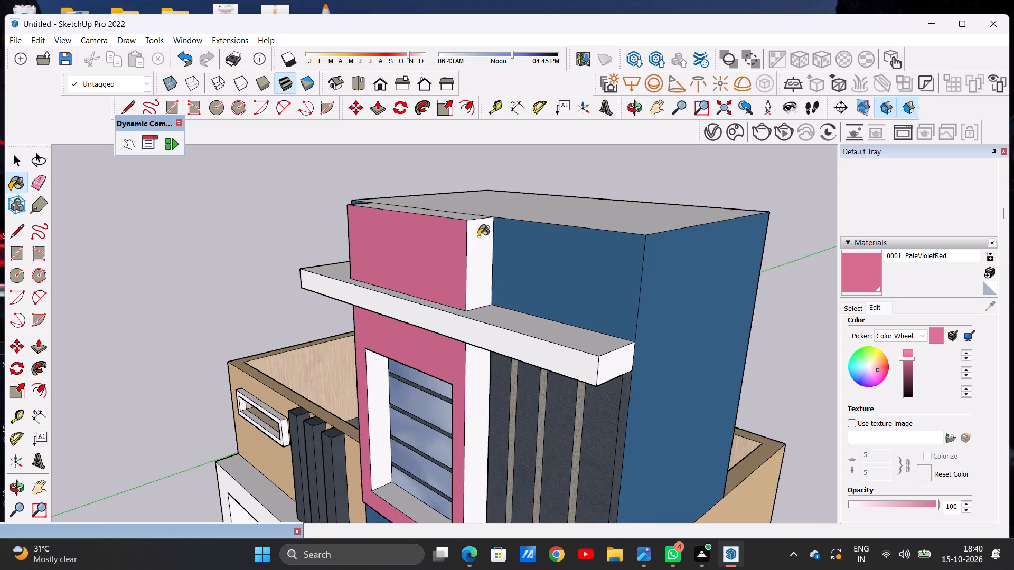
scroll(478, 236, "up", 6)
left_click(472, 229)
middle_click_drag(430, 248, 445, 341)
left_click(456, 275)
scroll(479, 287, "down", 20)
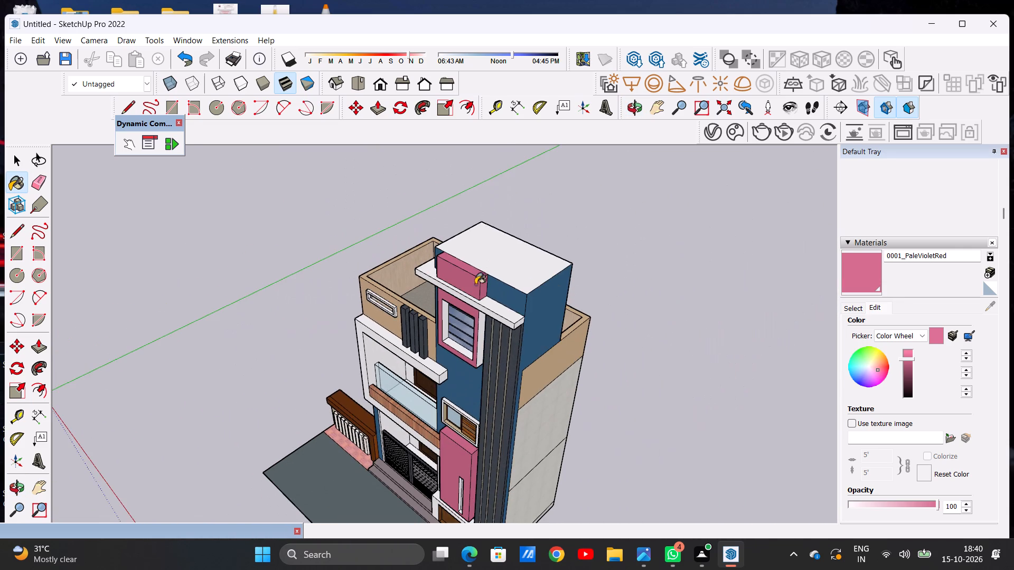
scroll(478, 406, "up", 8)
scroll(489, 258, "up", 9)
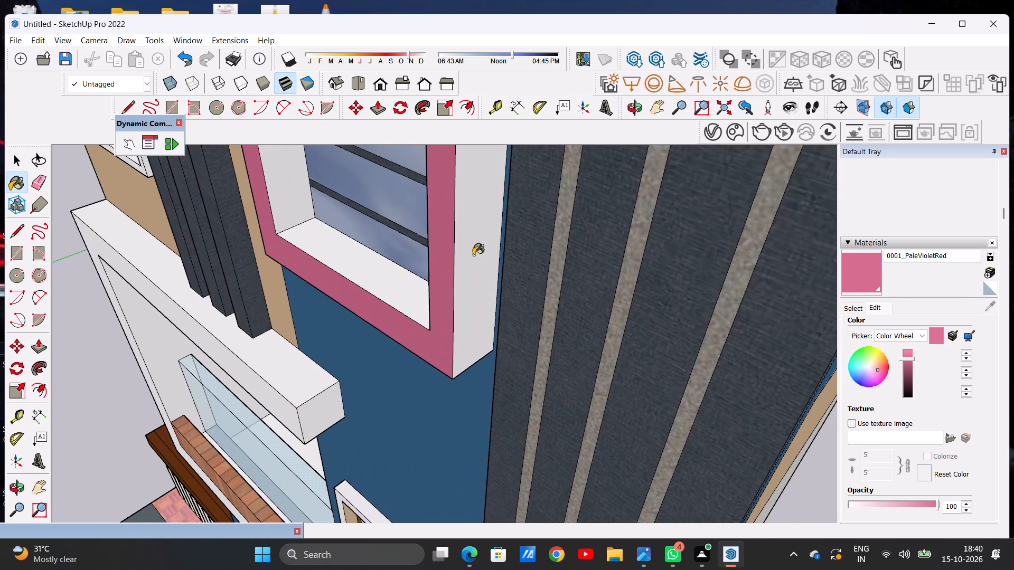
left_click(464, 251)
Paint the underside of the tower window surround with 0001_PaleVioletRed.
scroll(492, 311, "down", 12)
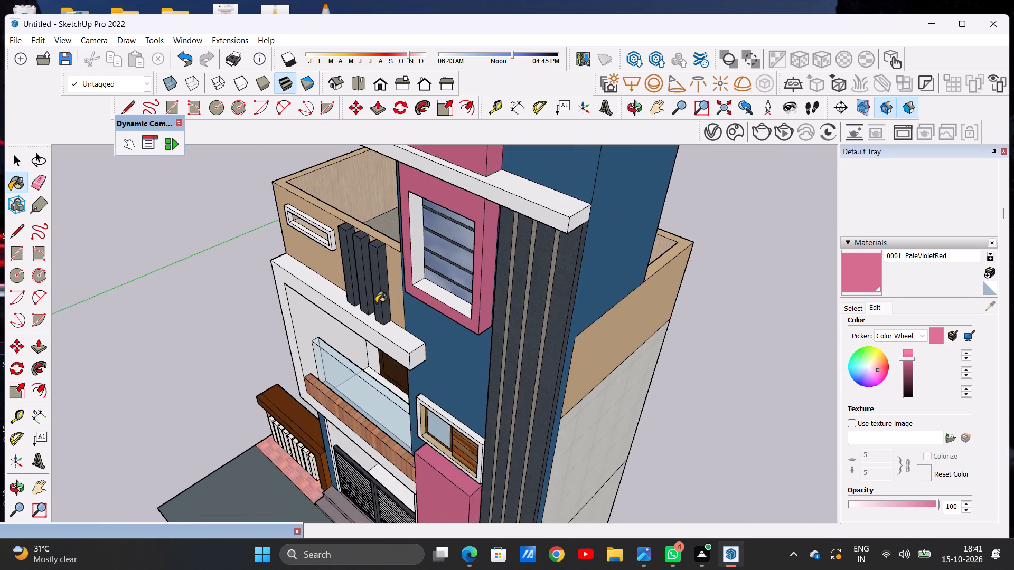
middle_click_drag(376, 303, 440, 215)
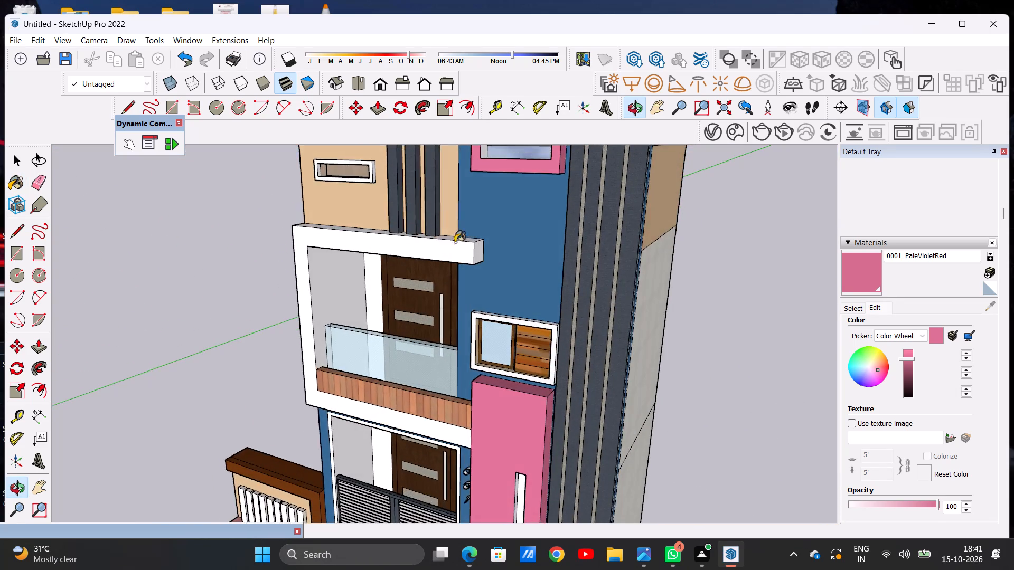
scroll(494, 282, "down", 5)
scroll(502, 164, "up", 16)
middle_click_drag(511, 224, 512, 141)
scroll(552, 205, "up", 11)
left_click(551, 205)
scroll(526, 244, "down", 4)
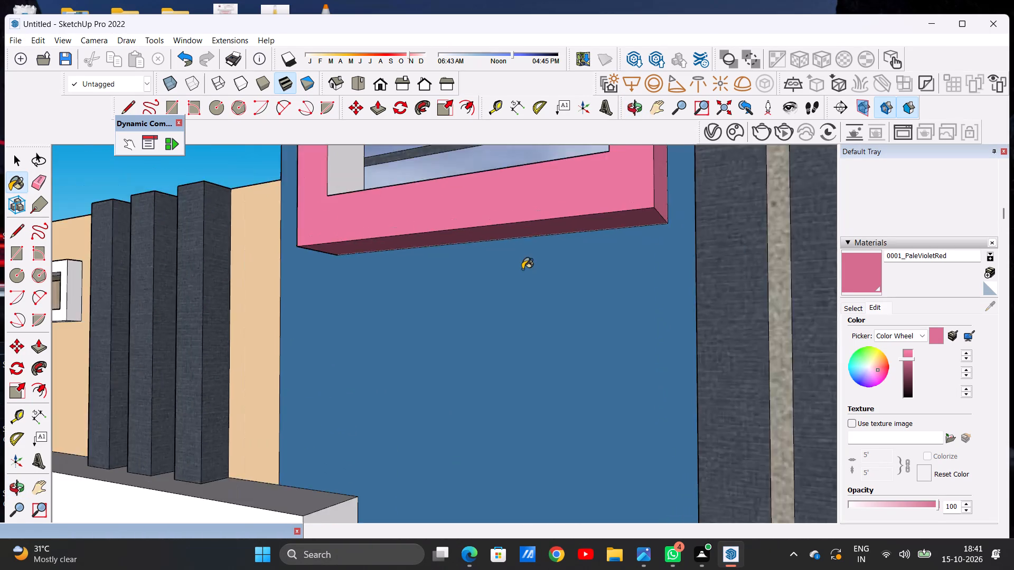
scroll(522, 269, "down", 6)
middle_click_drag(494, 242, 556, 368)
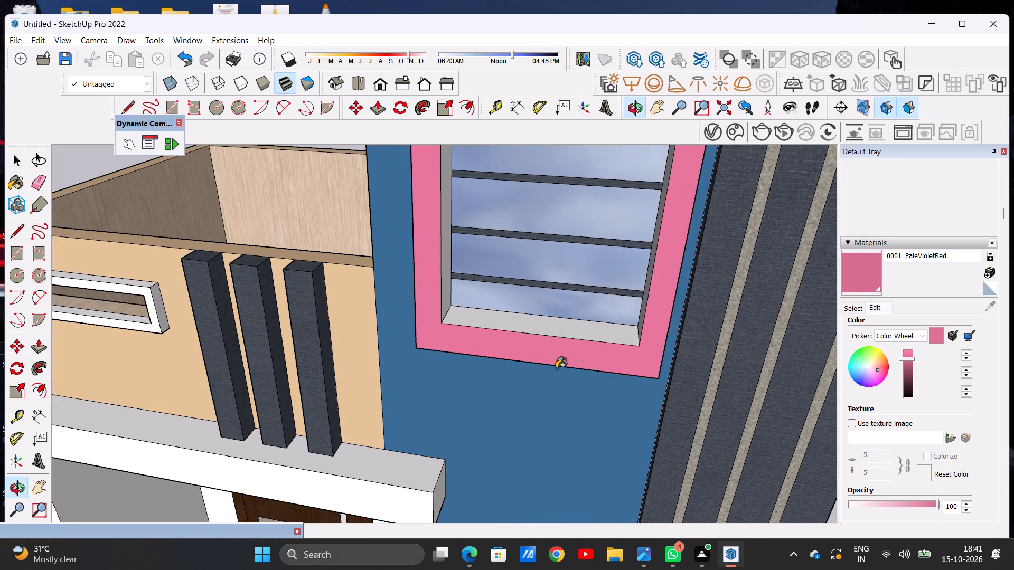
Paint the sill and the terrace-side inner reveal of the louvred tower window opening with 0001_PaleVioletRed.
scroll(574, 322, "up", 3)
scroll(574, 322, "down", 1)
scroll(574, 322, "up", 2)
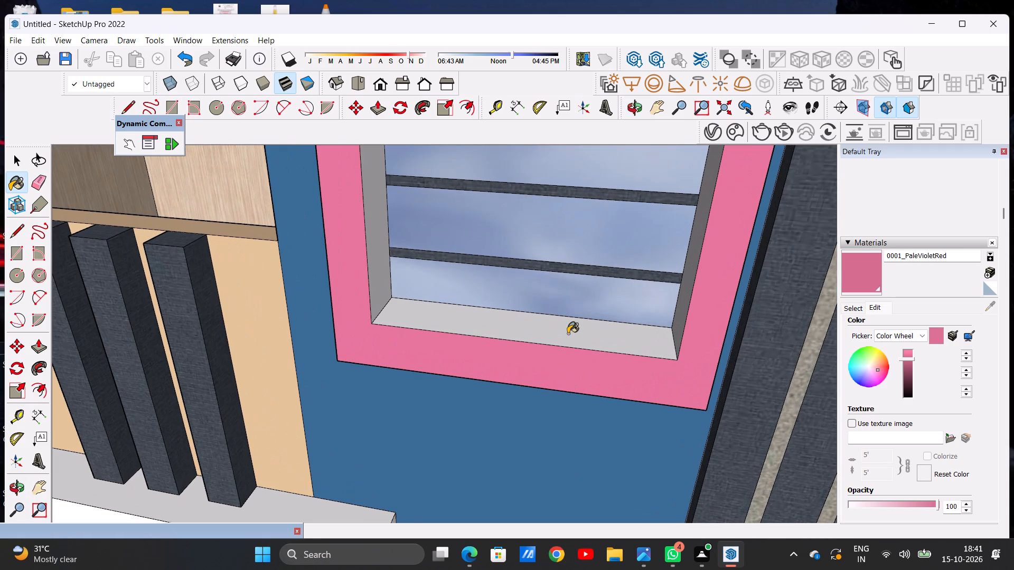
left_click(568, 334)
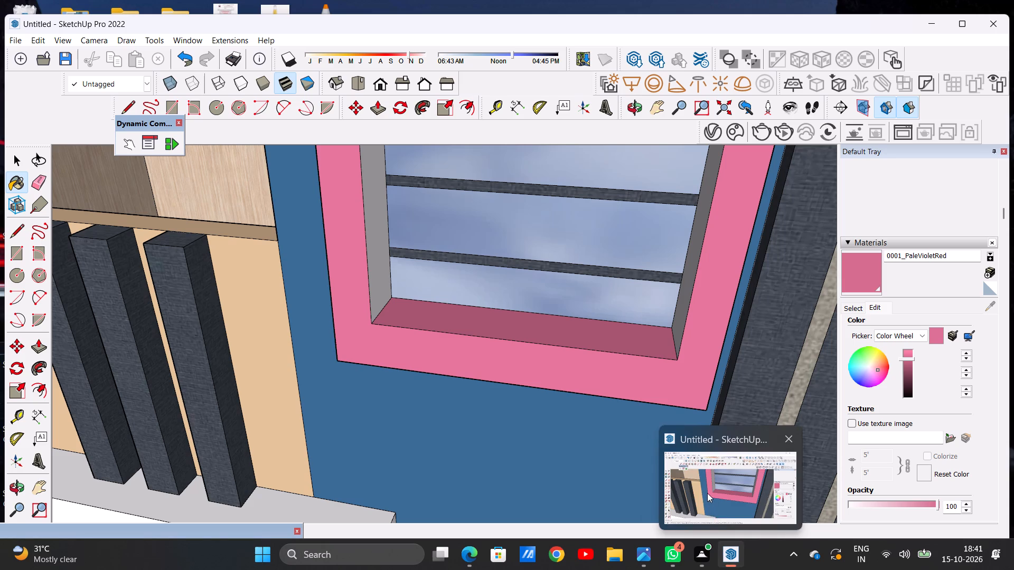
left_click(707, 493)
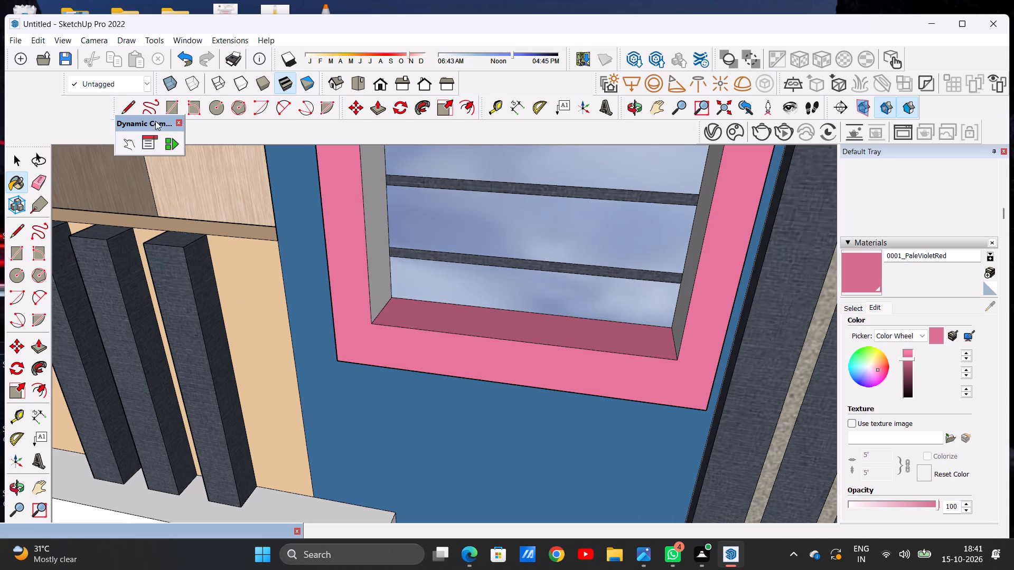
scroll(370, 335, "down", 15)
scroll(385, 227, "up", 7)
middle_click_drag(412, 311, 392, 268)
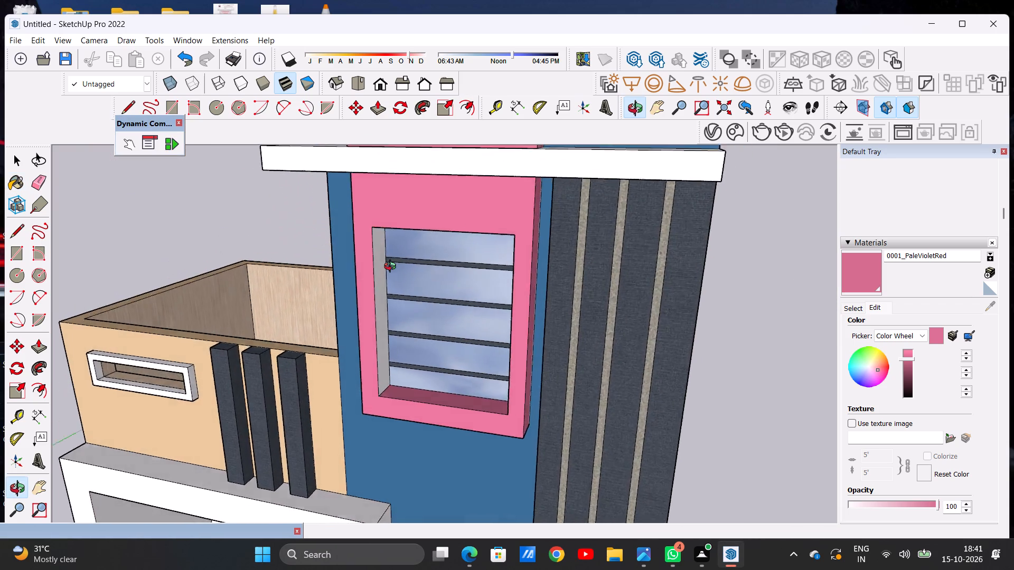
middle_click_drag(392, 268, 373, 248)
scroll(373, 248, "up", 16)
left_click(369, 225)
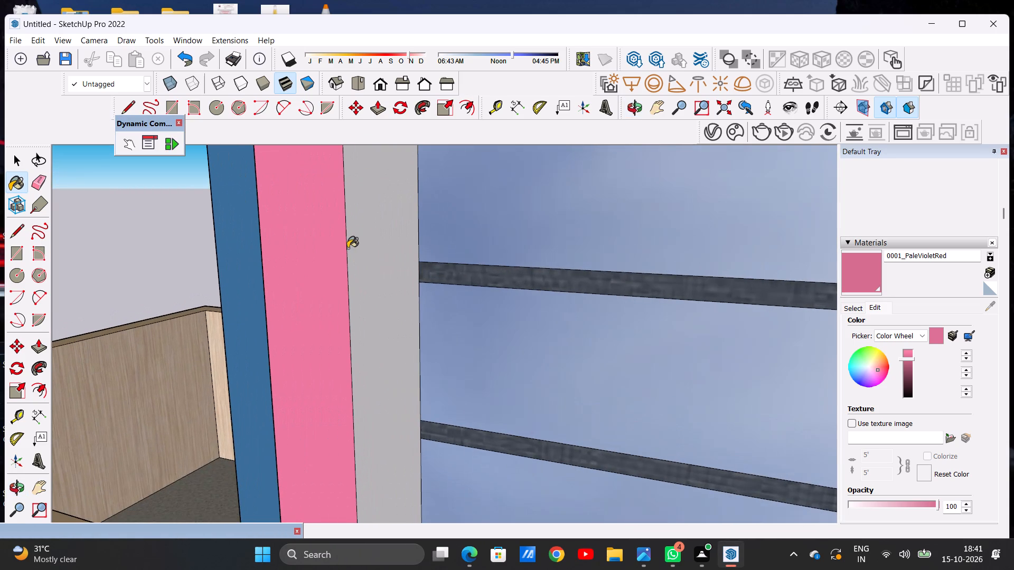
Paint the head and the strip-side inner reveal of the louvred tower window opening with 0001_PaleVioletRed.
scroll(344, 254, "down", 11)
middle_click_drag(351, 325, 399, 221)
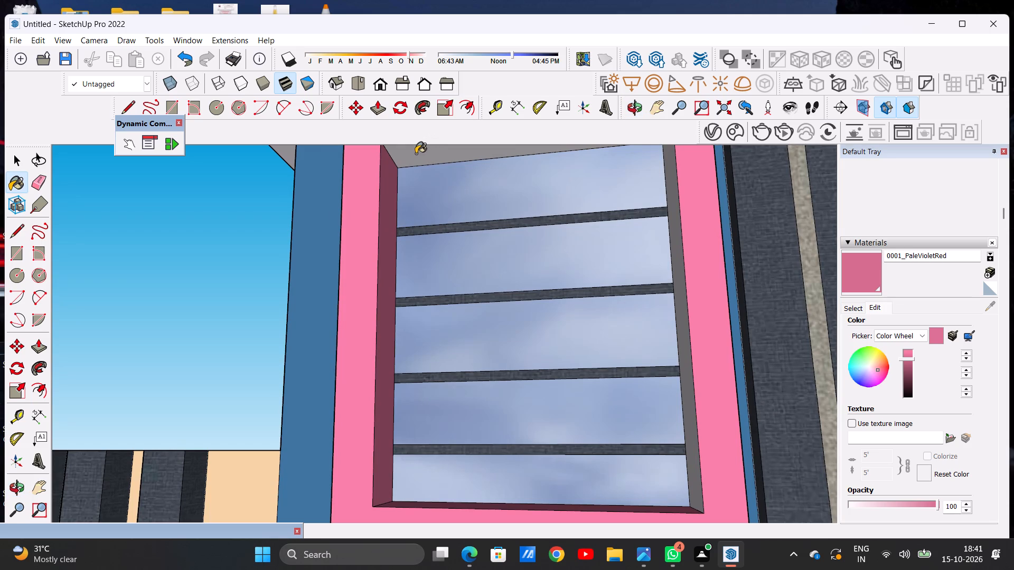
left_click(416, 154)
scroll(404, 312, "down", 12)
middle_click_drag(414, 335, 543, 400)
scroll(532, 294, "up", 12)
left_click(533, 271)
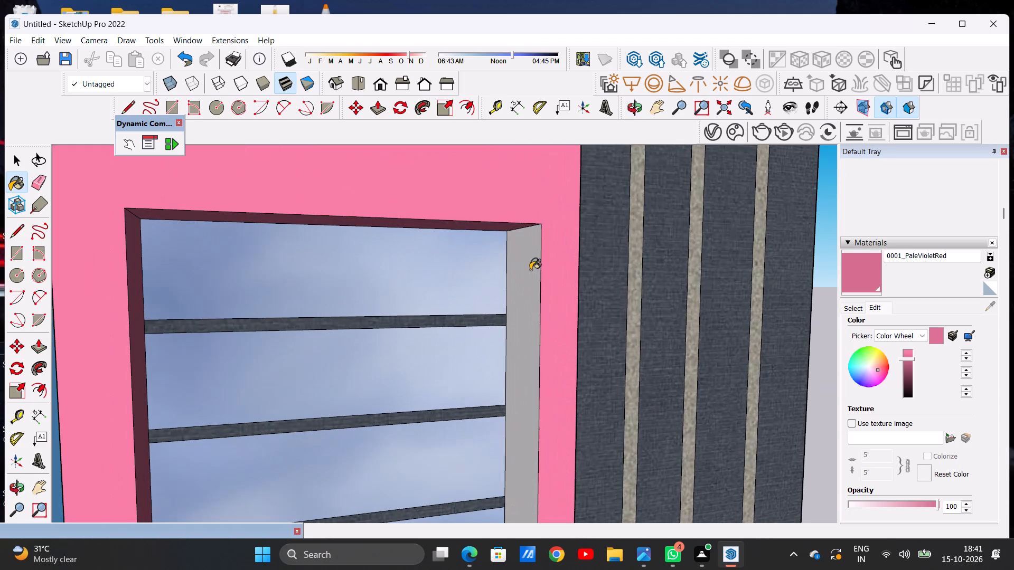
Inspect the painted window surround, the block above the canopy and the whole house from the front and sides.
scroll(431, 334, "down", 7)
middle_click_drag(405, 368, 159, 380)
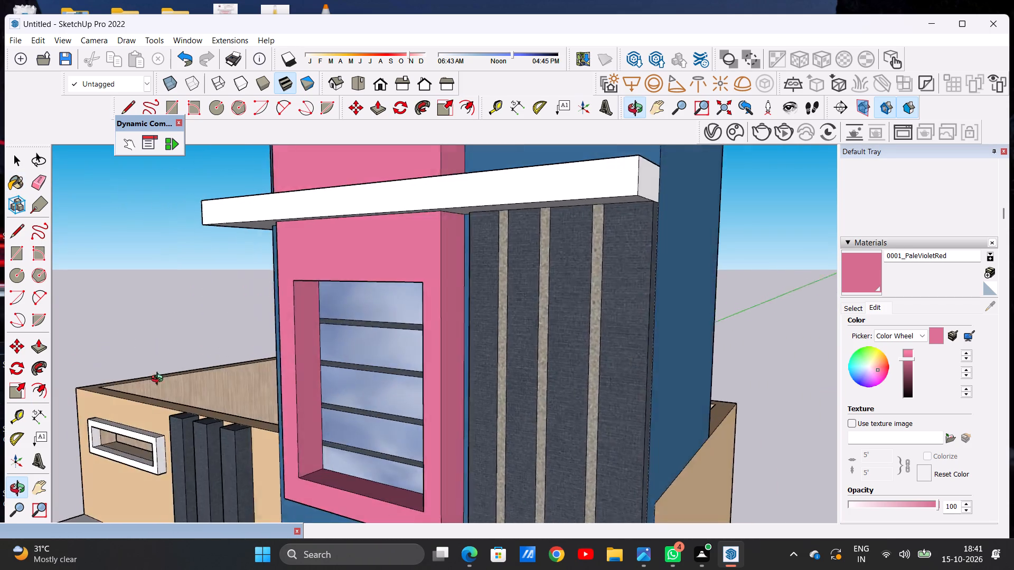
middle_click_drag(159, 380, 261, 412)
scroll(393, 382, "down", 11)
scroll(431, 281, "up", 7)
middle_click_drag(342, 305, 359, 327)
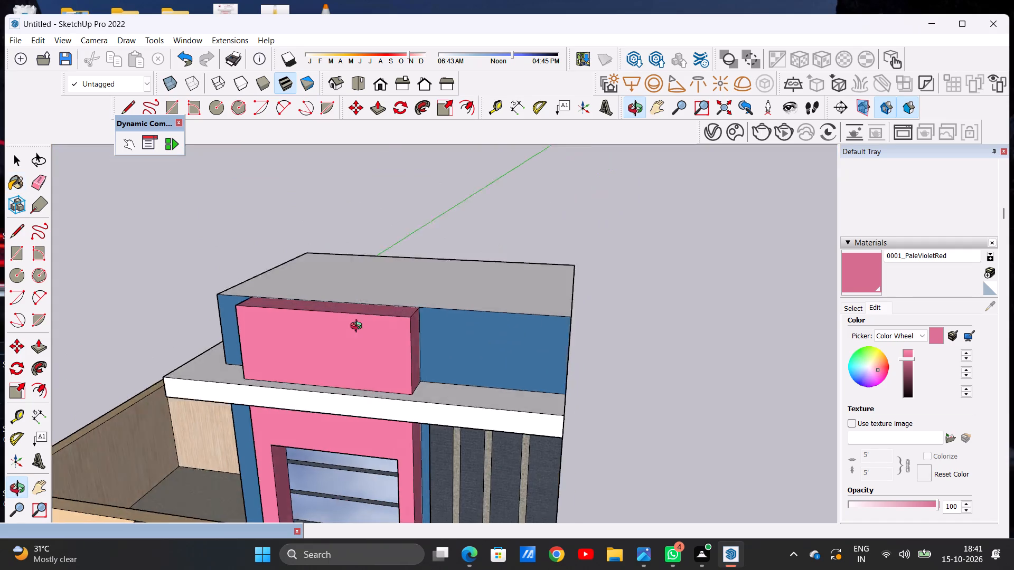
middle_click_drag(359, 327, 566, 331)
scroll(340, 320, "down", 14)
middle_click_drag(418, 380, 357, 376)
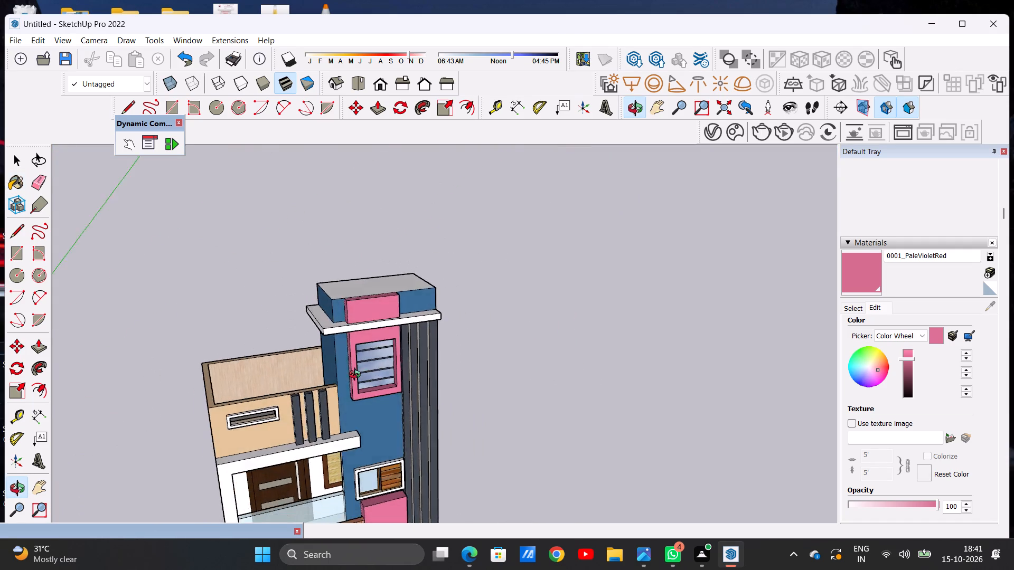
middle_click_drag(357, 376, 289, 336)
scroll(412, 312, "down", 7)
scroll(401, 431, "down", 4)
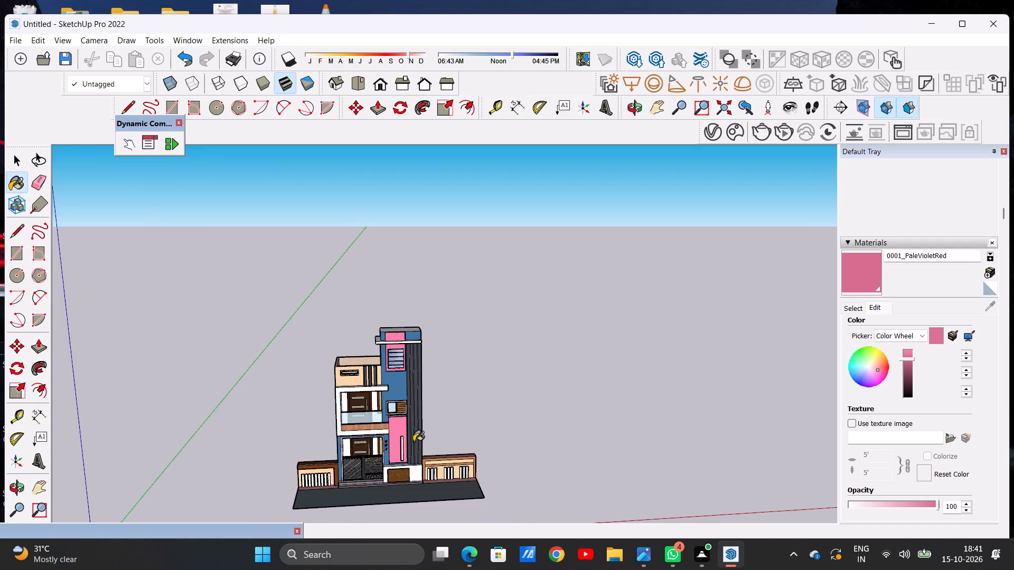
middle_click_drag(414, 442, 397, 417)
scroll(390, 430, "up", 11)
middle_click_drag(395, 419, 520, 419)
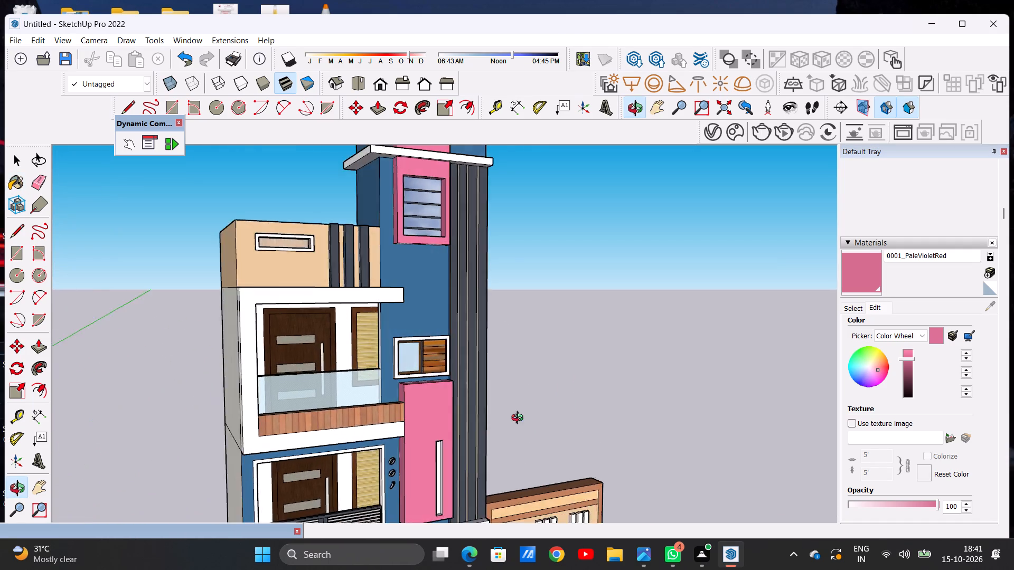
middle_click_drag(520, 419, 364, 412)
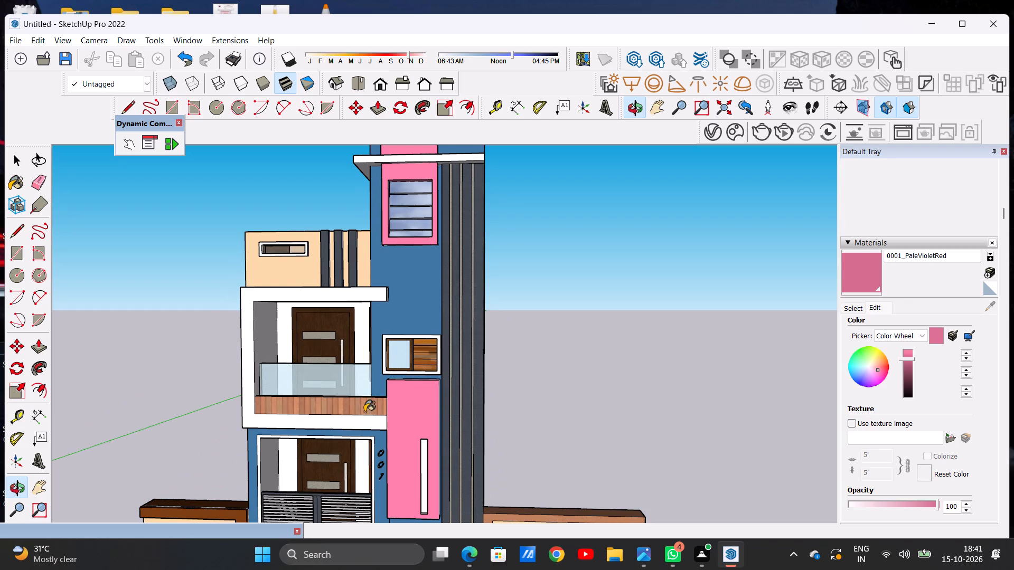
scroll(475, 414, "down", 4)
middle_click_drag(471, 444, 224, 445)
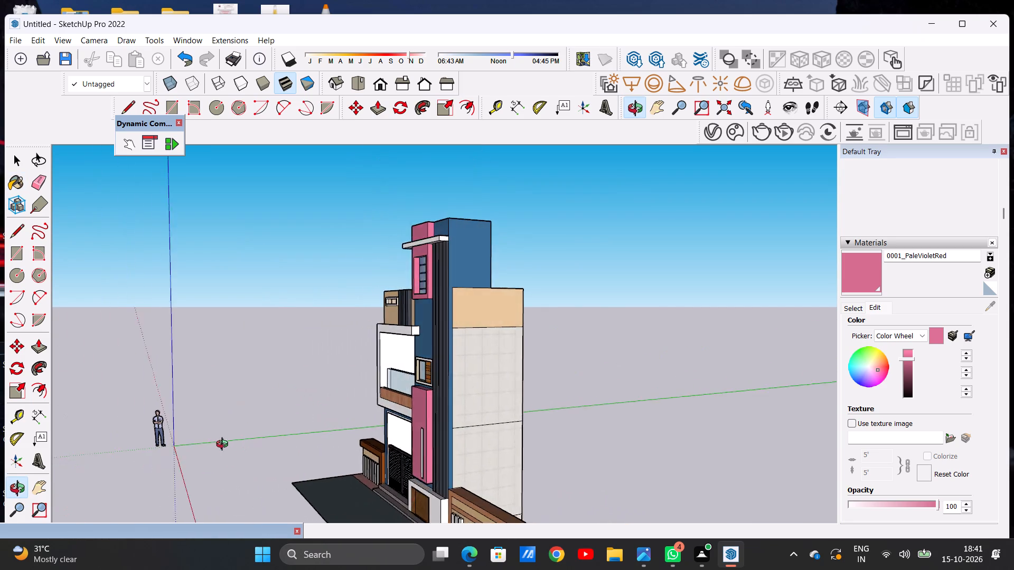
middle_click_drag(224, 445, 455, 448)
Erase the stray vertical line on the blue wall just below the pink slotted panel.
scroll(415, 351, "down", 5)
scroll(410, 434, "up", 13)
middle_click_drag(421, 455, 450, 412)
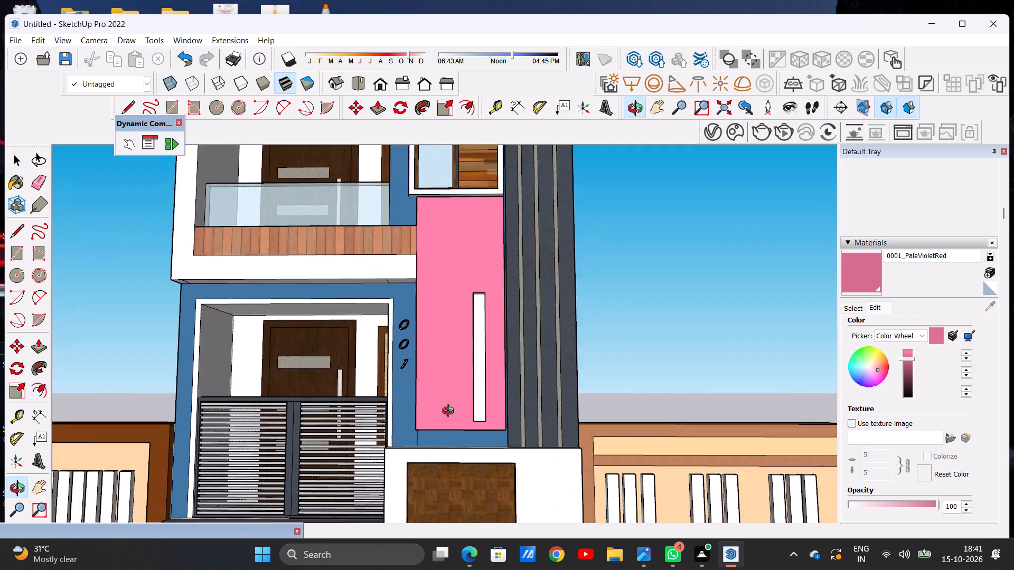
middle_click_drag(450, 412, 434, 444)
scroll(419, 455, "up", 13)
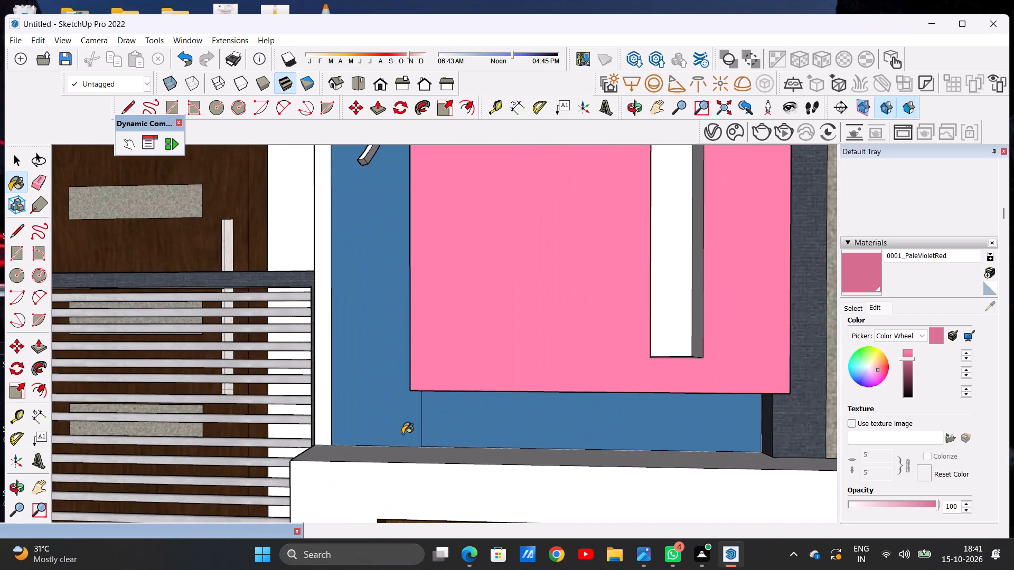
key("space")
type("E")
left_click_drag(411, 423, 421, 423)
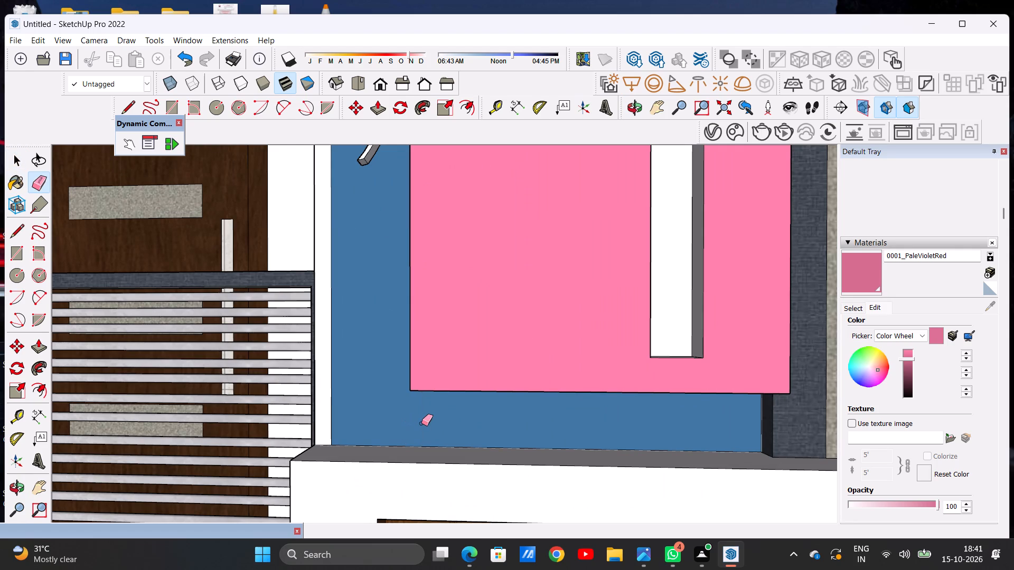
key("space")
Examine the full front elevation, the ground-floor frontage and the road surface in front of the house.
scroll(483, 391, "down", 16)
scroll(599, 393, "down", 6)
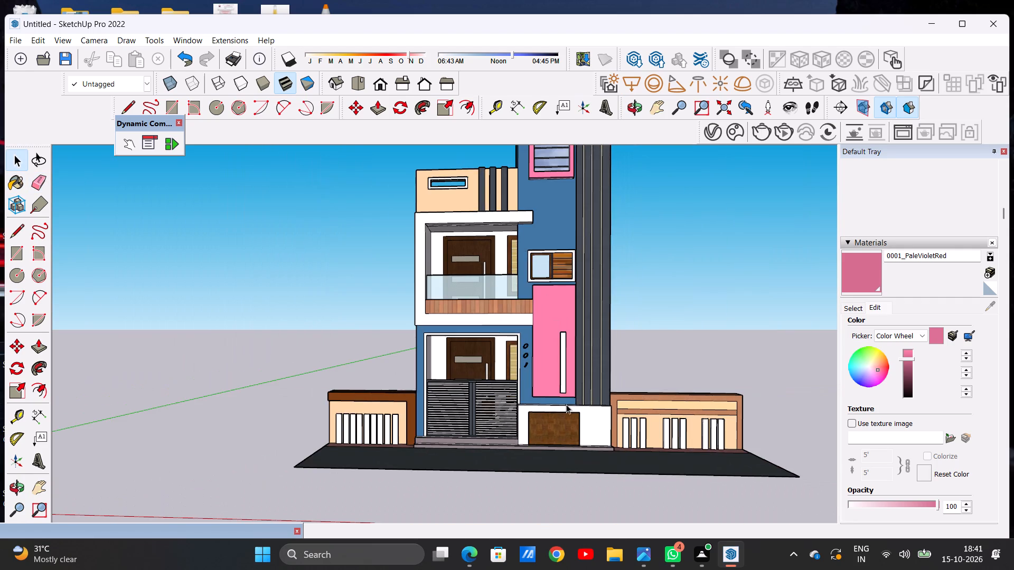
scroll(500, 493, "down", 3)
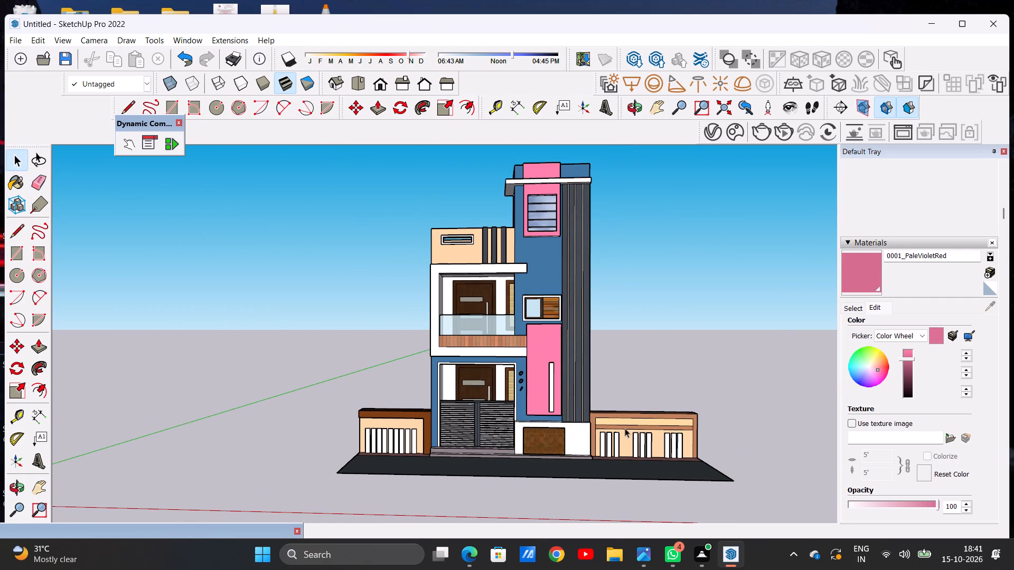
scroll(577, 433, "up", 16)
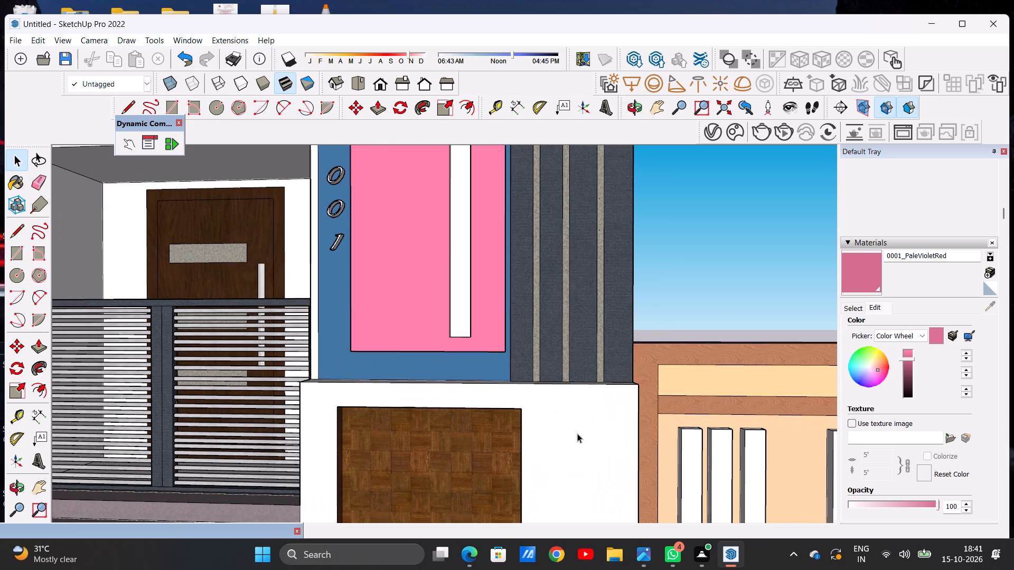
scroll(578, 434, "down", 5)
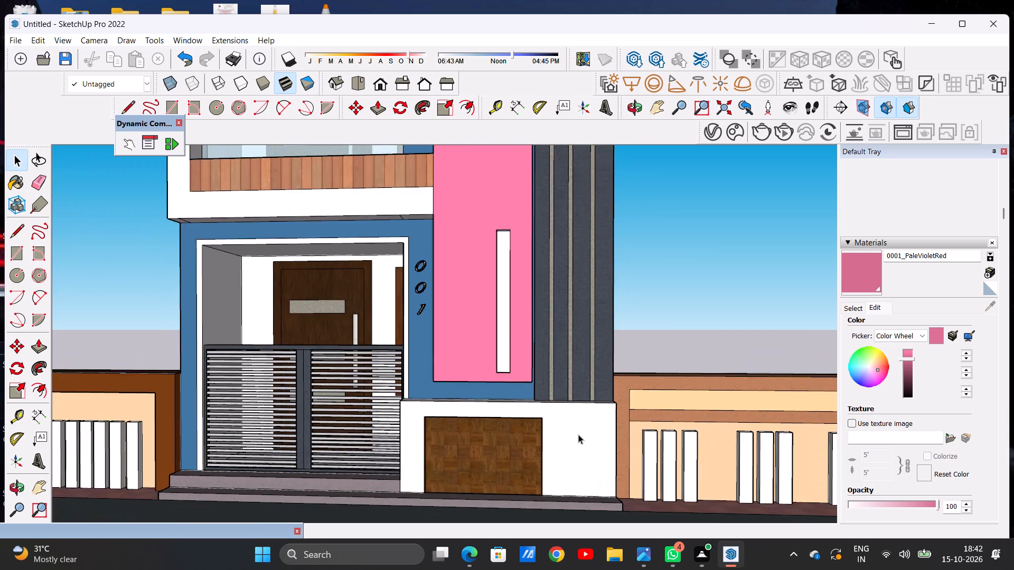
scroll(578, 434, "down", 11)
middle_click_drag(553, 456, 555, 544)
middle_click_drag(518, 457, 524, 507)
scroll(633, 465, "up", 6)
middle_click_drag(506, 418, 507, 493)
scroll(518, 385, "down", 6)
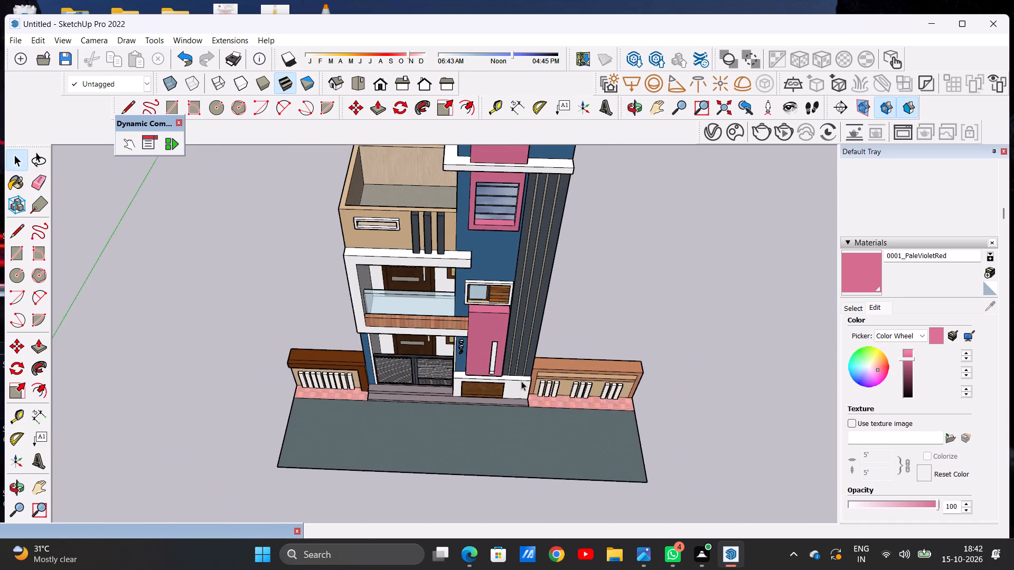
scroll(515, 422, "up", 7)
middle_click_drag(496, 478, 511, 505)
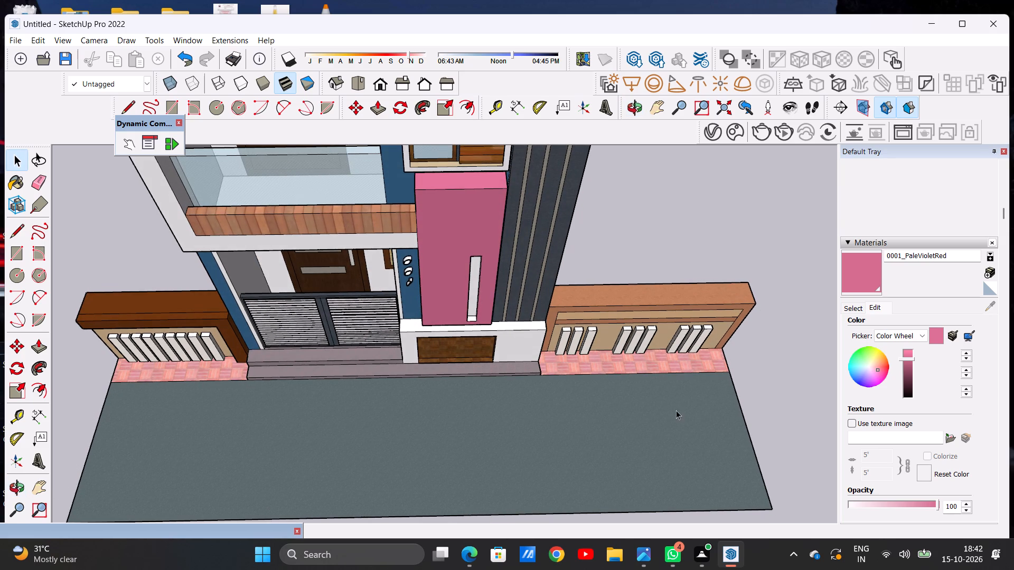
middle_click_drag(579, 393, 575, 441)
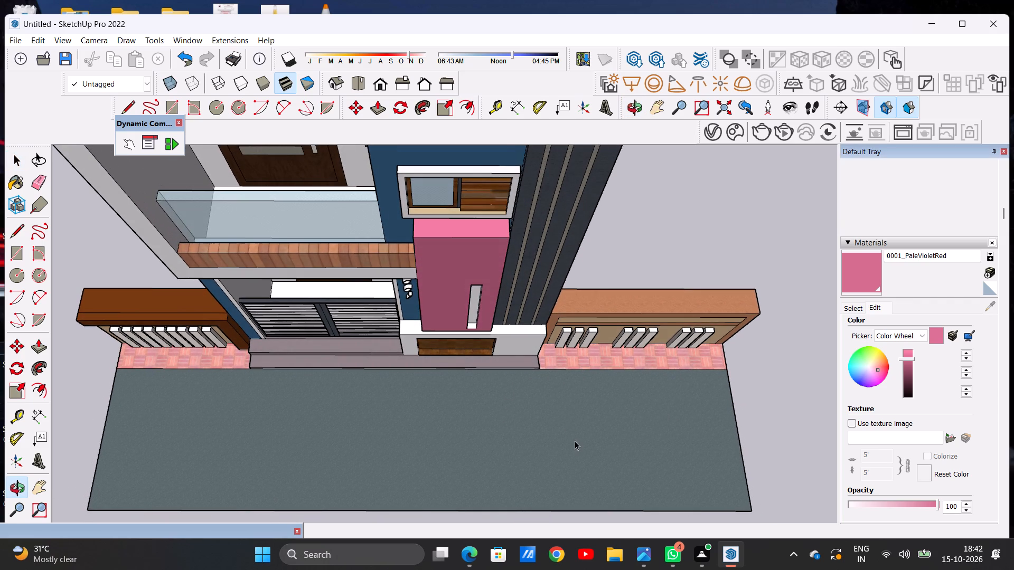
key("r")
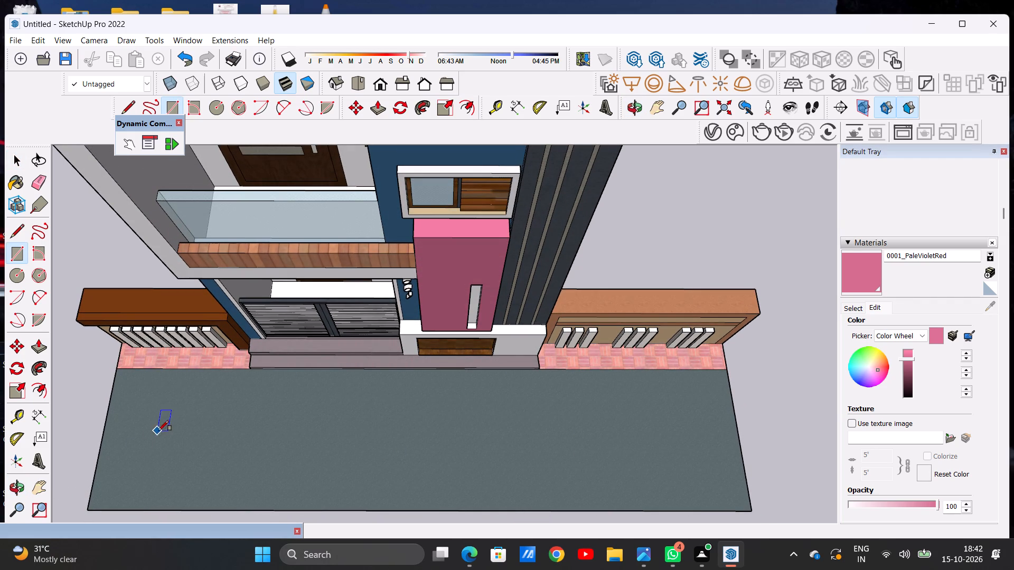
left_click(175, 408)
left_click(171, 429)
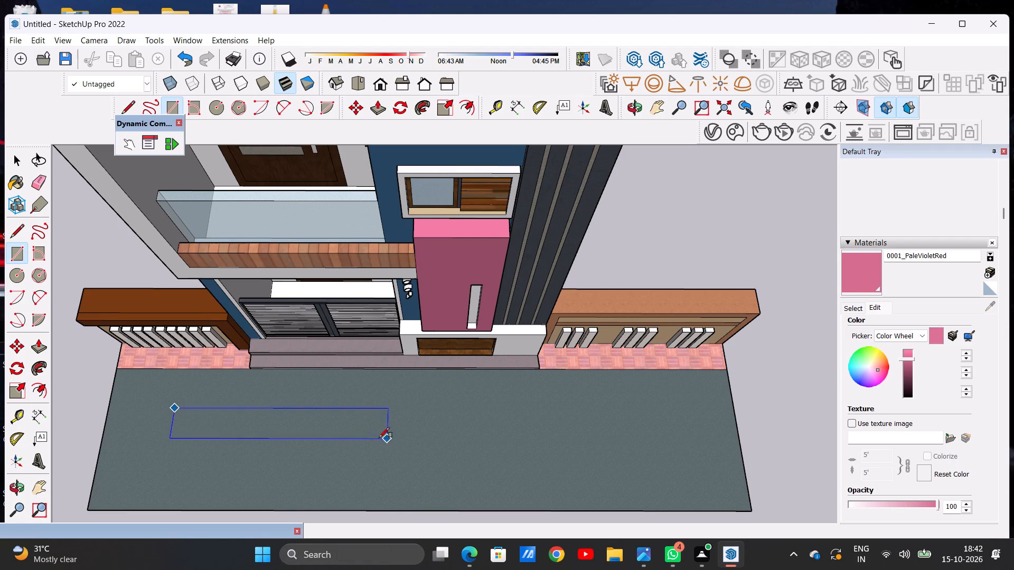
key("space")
Draw a long narrow rectangle on the road surface, parallel to the house front, on the entrance-gate side.
type("R")
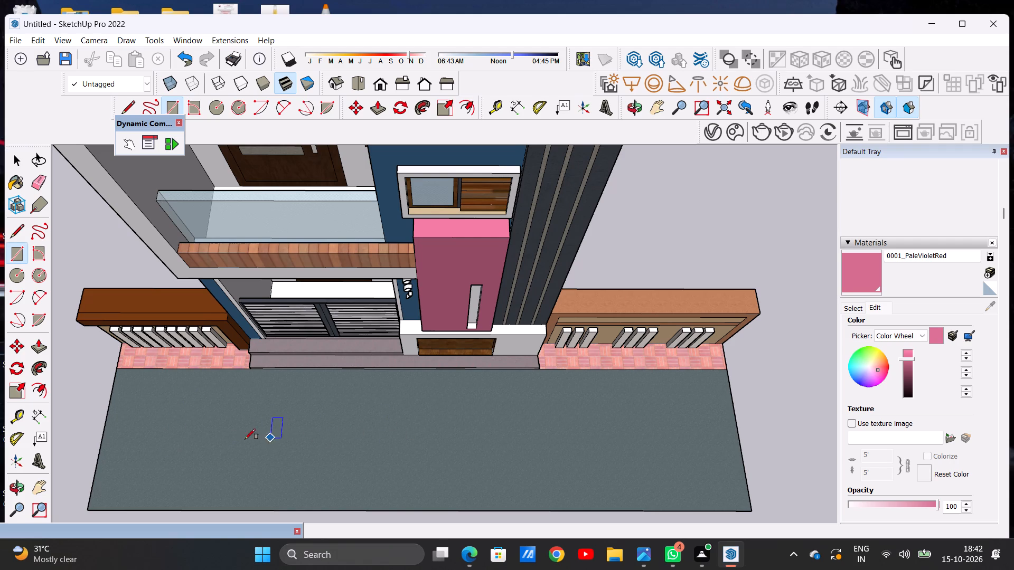
left_click(166, 416)
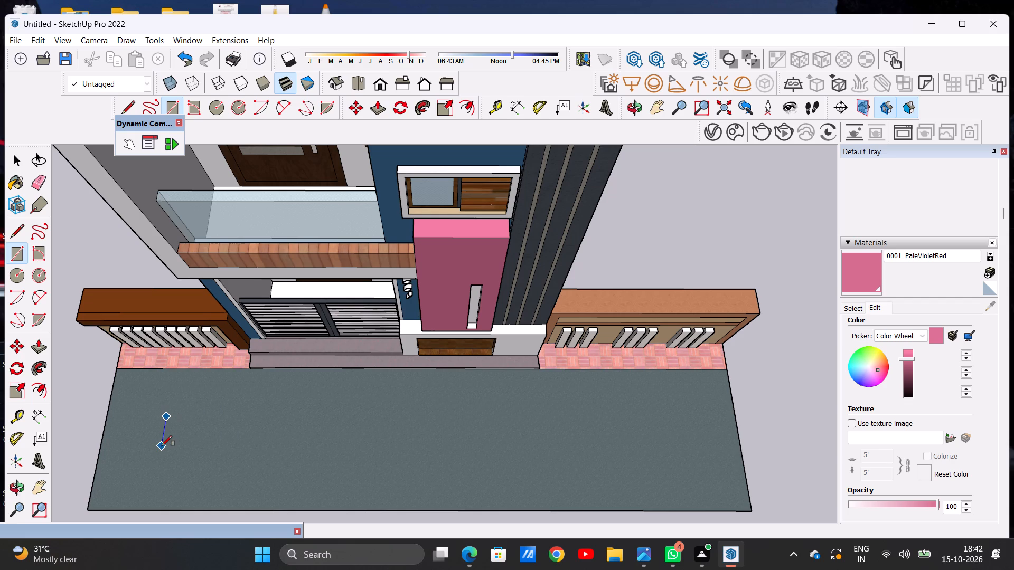
left_click(162, 446)
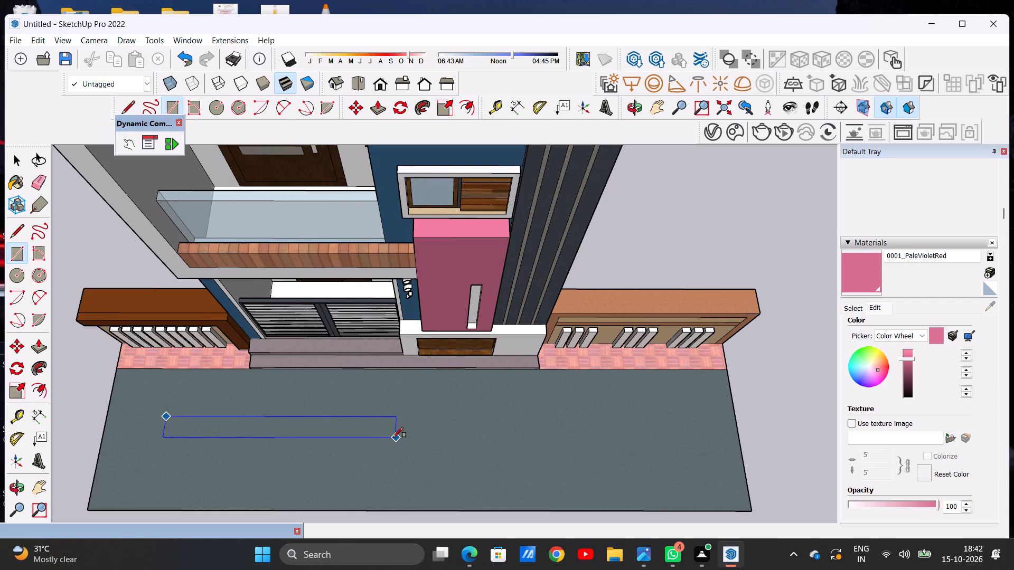
left_click(370, 436)
key("space")
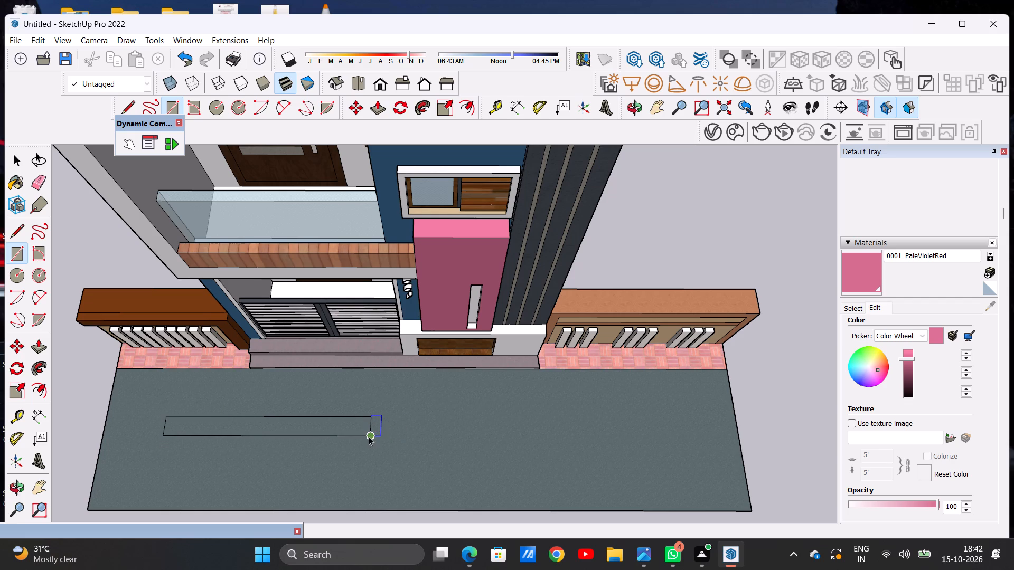
Move the narrow rectangle across the road, away from the house, to about the middle of the road's width.
double_click(349, 424)
key("m")
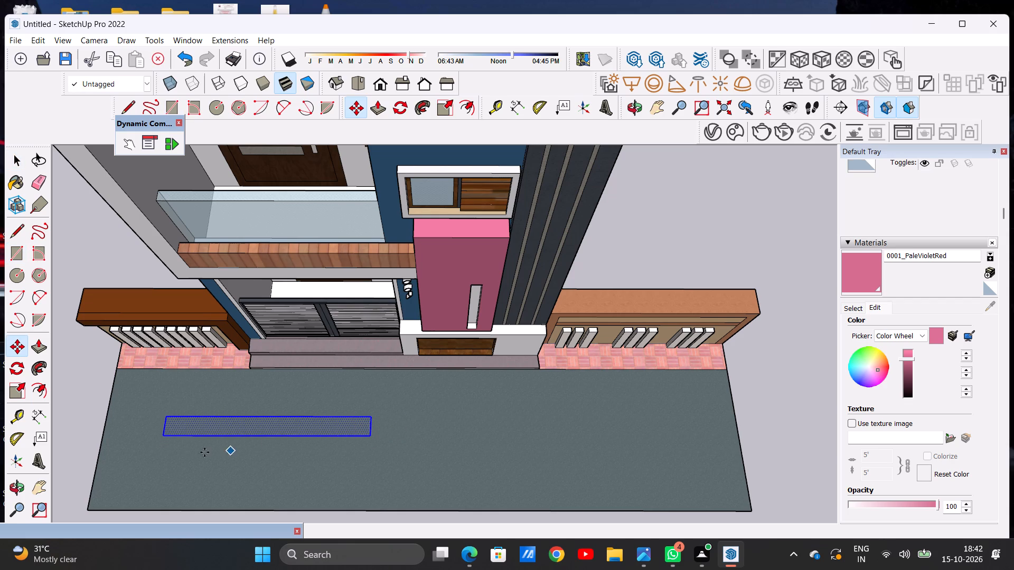
left_click(163, 439)
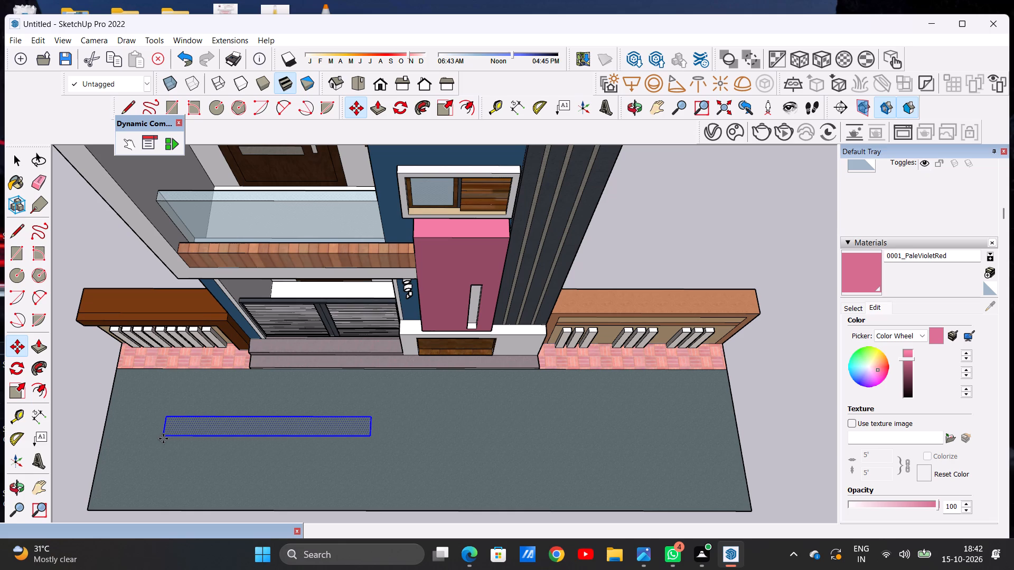
left_click(159, 463)
key("space")
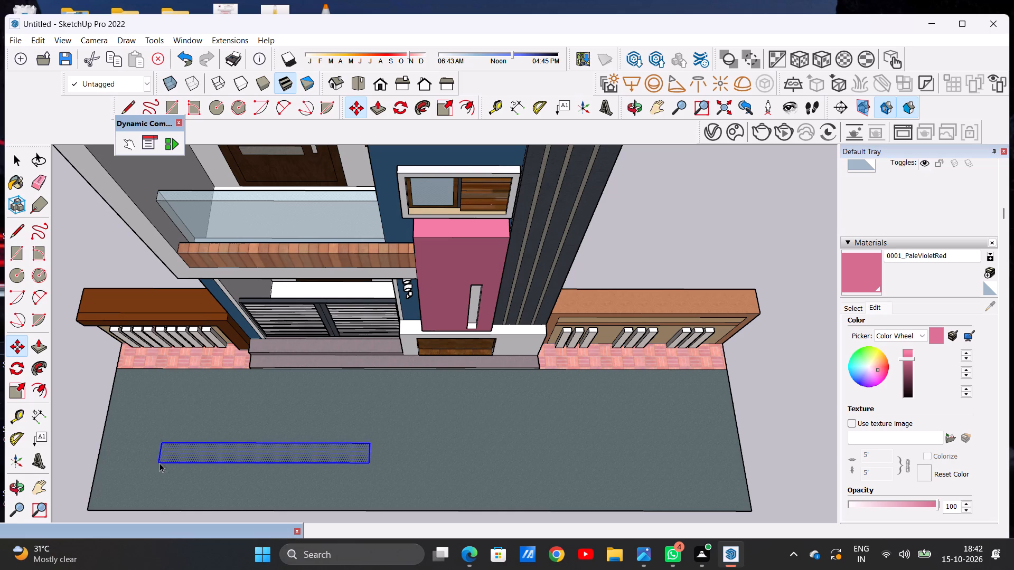
Copy the narrow road strip along the road's length to the other side, leaving a gap between the two strips.
key("m")
left_click(366, 457)
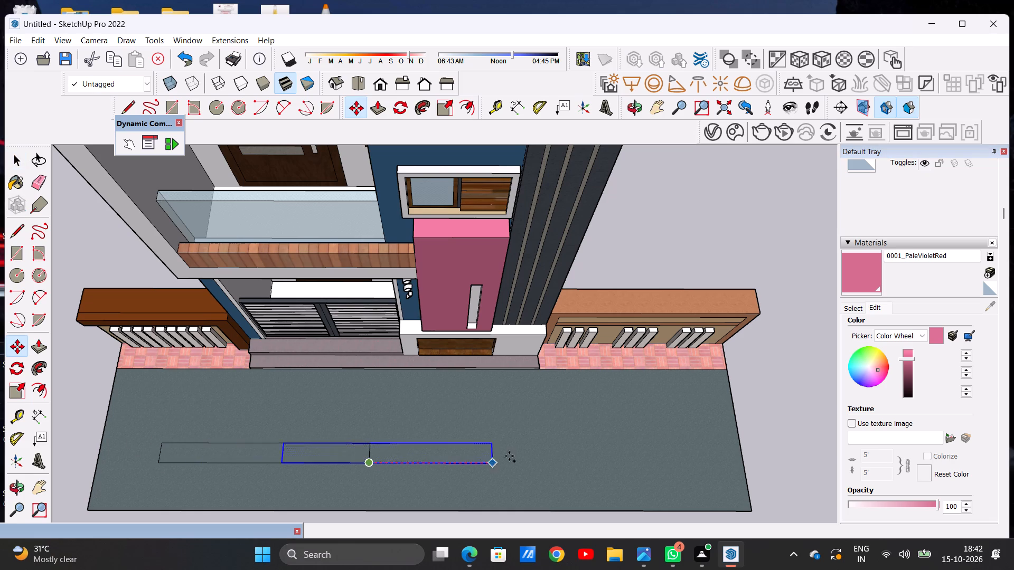
left_click(670, 466)
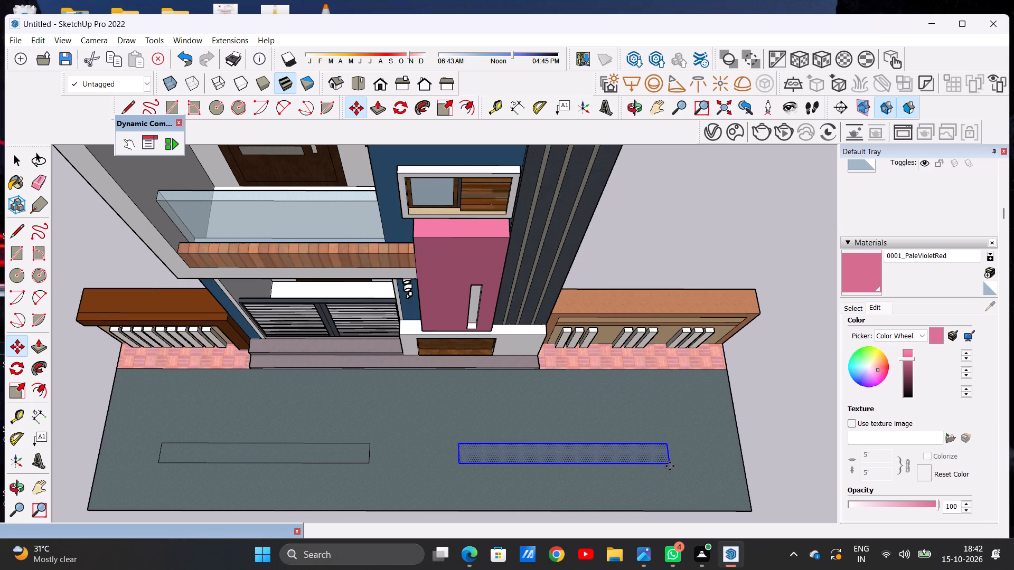
key("space")
left_click(730, 223)
scroll(324, 423, "down", 5)
scroll(331, 443, "up", 2)
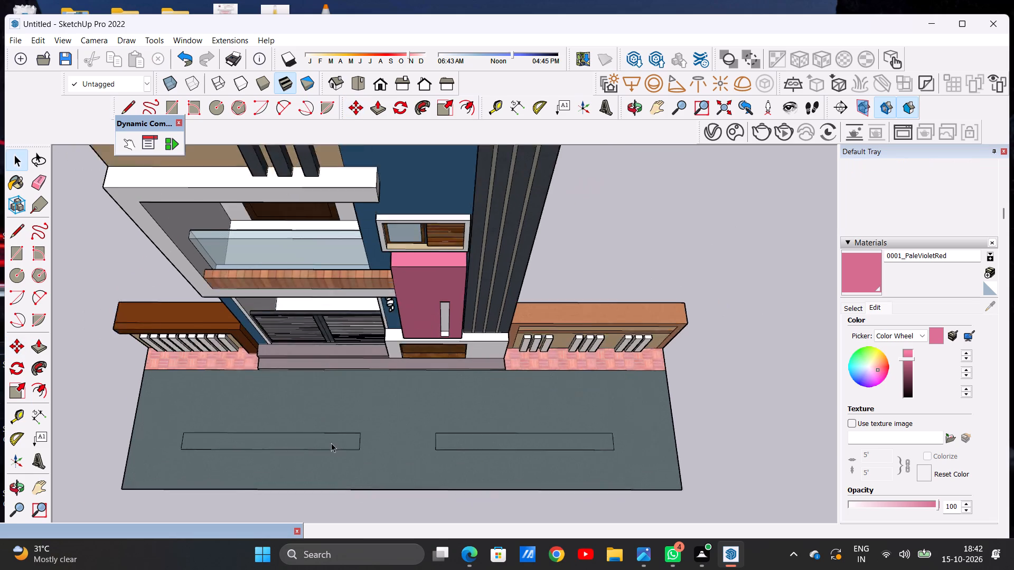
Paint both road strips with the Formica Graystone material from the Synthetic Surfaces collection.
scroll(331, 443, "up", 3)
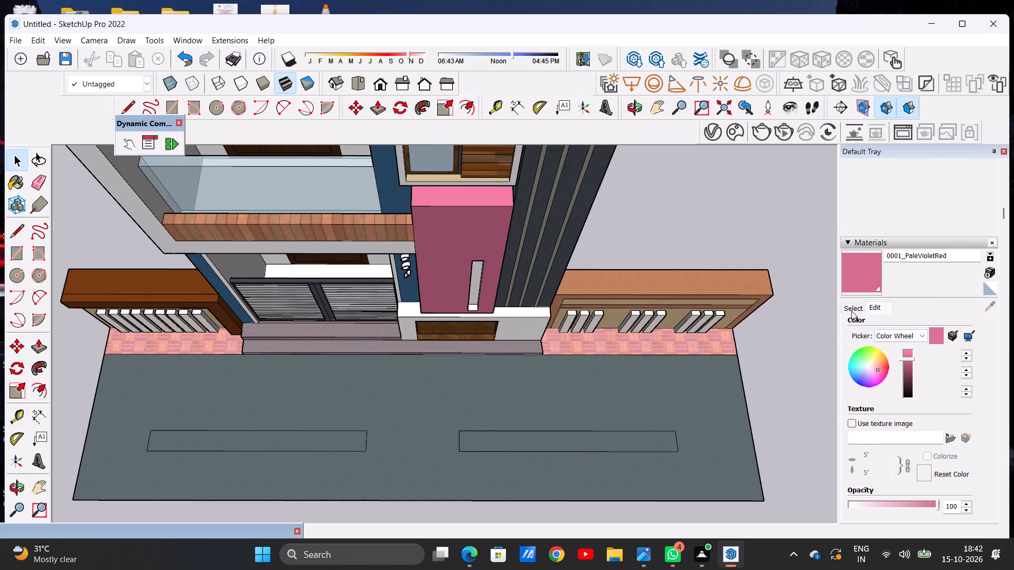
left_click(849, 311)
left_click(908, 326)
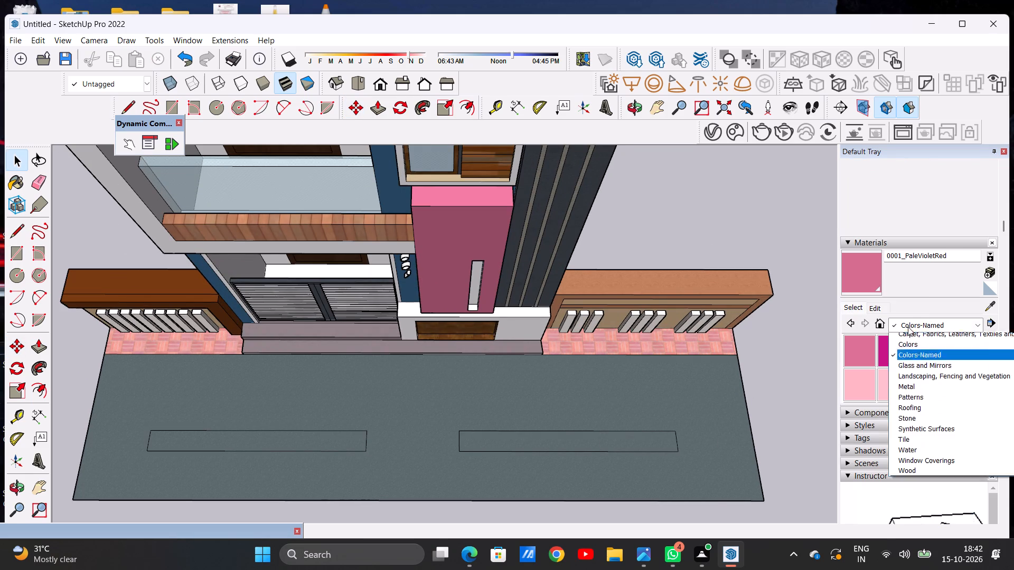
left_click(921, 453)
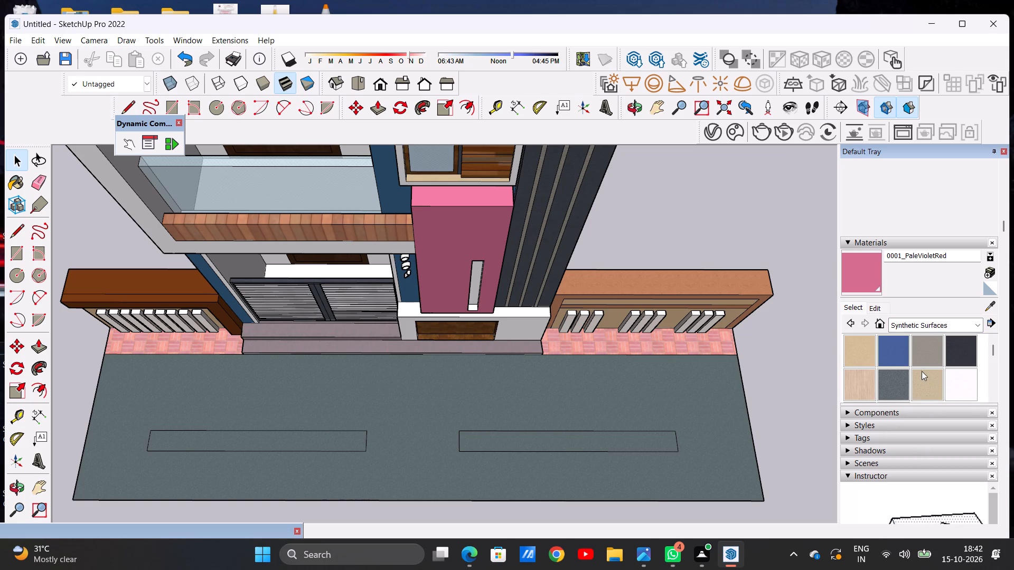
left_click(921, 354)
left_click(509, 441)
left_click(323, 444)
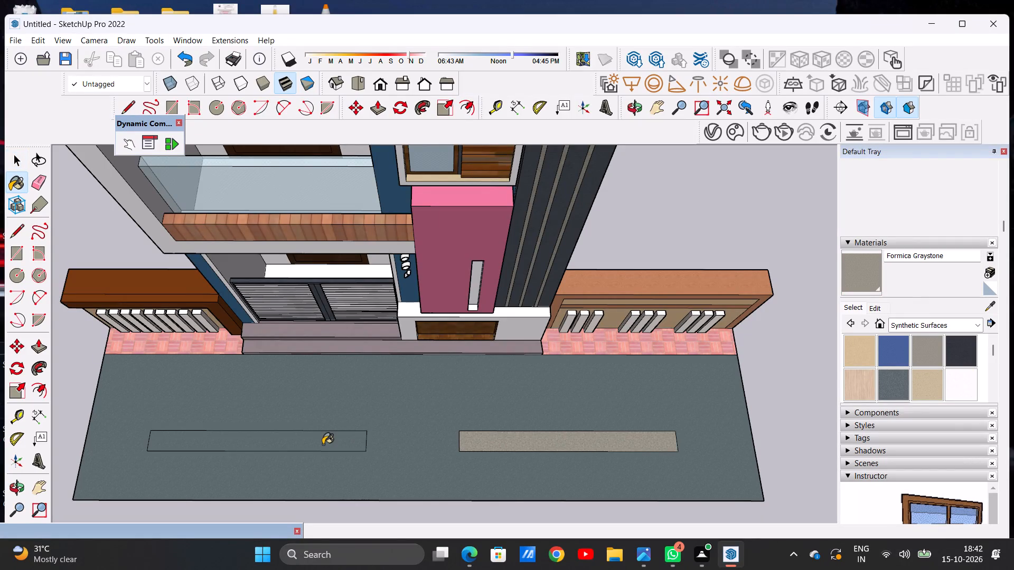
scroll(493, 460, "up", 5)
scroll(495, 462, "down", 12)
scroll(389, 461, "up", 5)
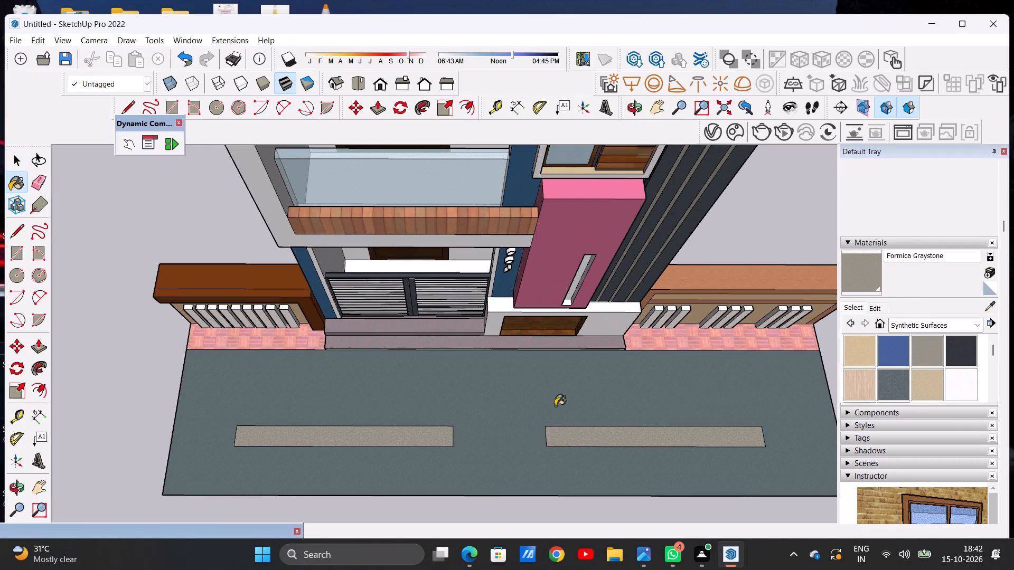
Paint both road strips with the Quartz Light Grey material from the Synthetic Surfaces collection.
left_click(957, 376)
scroll(316, 450, "up", 3)
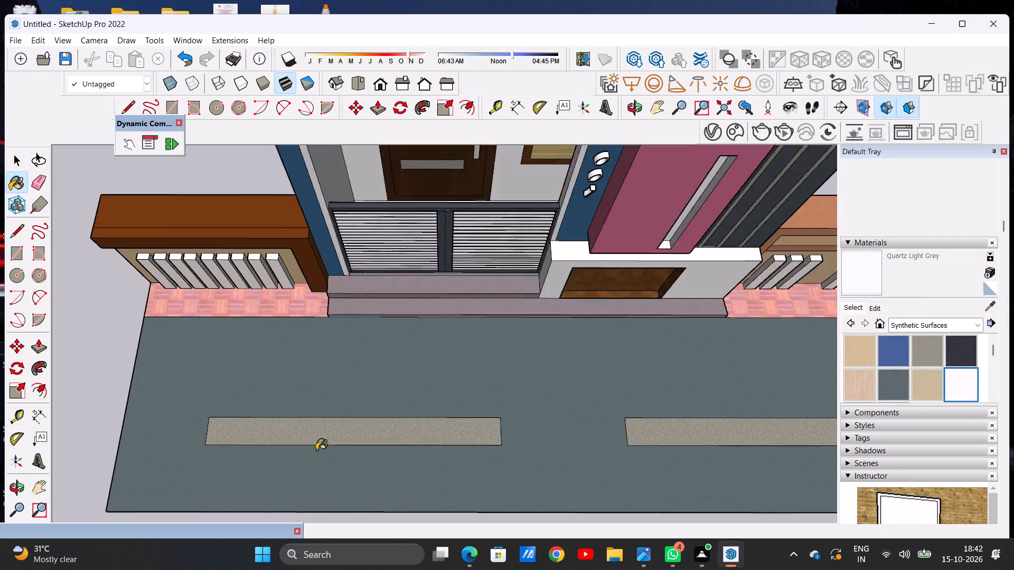
scroll(316, 450, "up", 4)
left_click(407, 427)
scroll(345, 442, "down", 6)
scroll(627, 428, "up", 6)
left_click(627, 428)
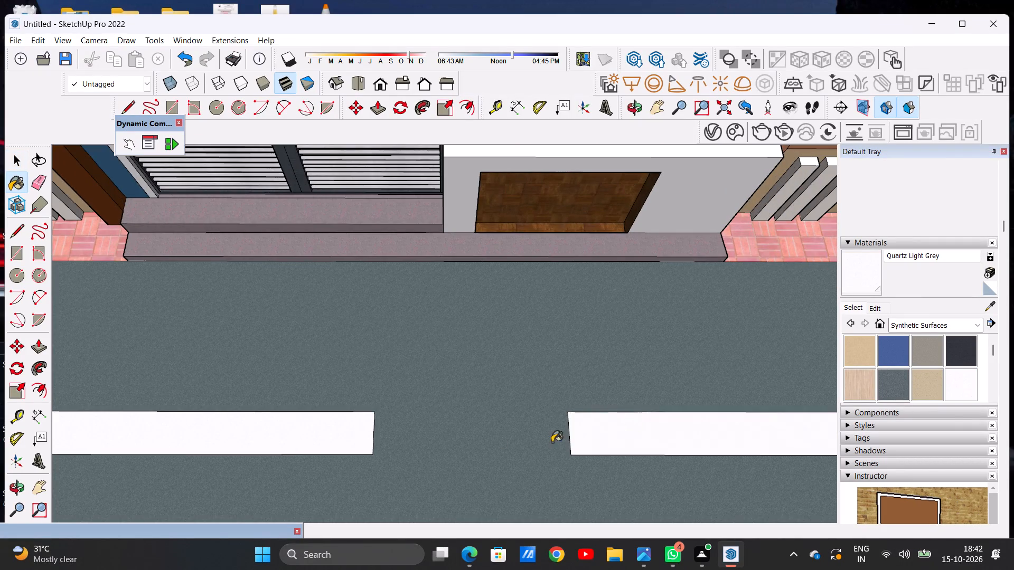
scroll(415, 448, "down", 14)
scroll(380, 469, "up", 6)
scroll(322, 440, "down", 6)
scroll(322, 440, "up", 5)
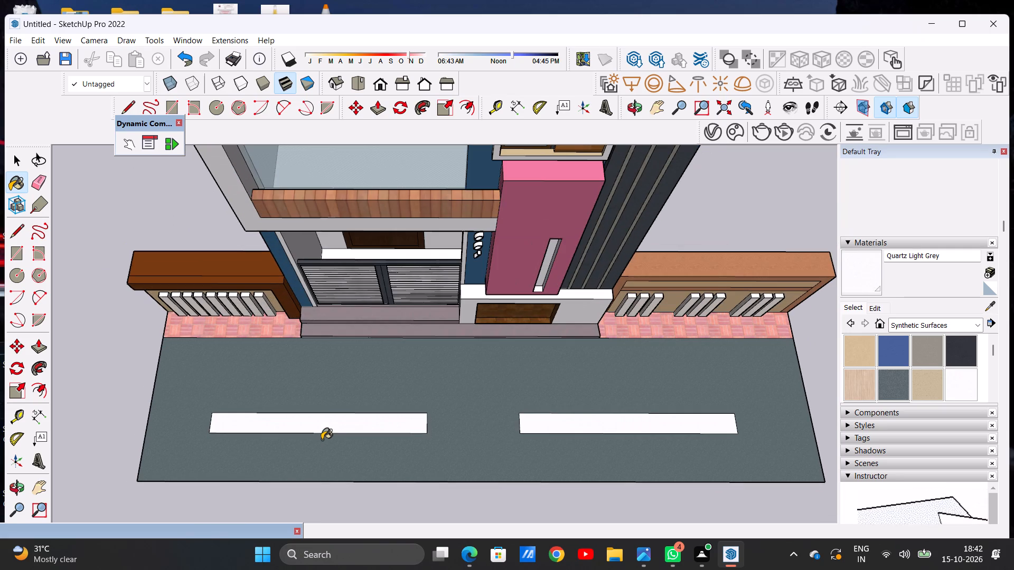
key("space")
Examine the ground-floor frontage, including the gate, the house number and the pink slotted panel.
scroll(358, 412, "down", 11)
middle_click_drag(374, 424, 380, 256)
scroll(392, 329, "up", 6)
scroll(264, 435, "down", 4)
scroll(296, 443, "up", 9)
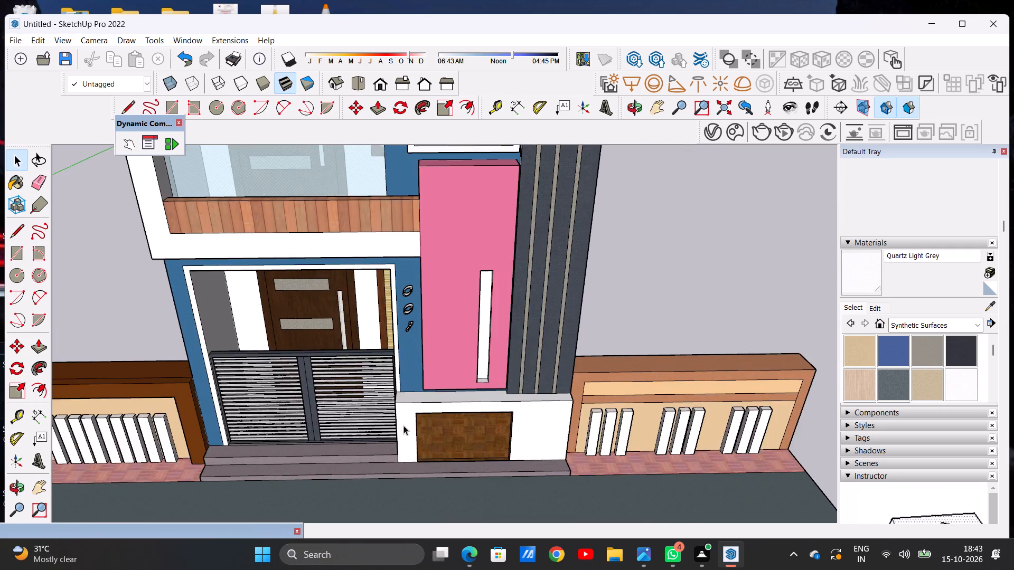
scroll(403, 425, "up", 1)
middle_click_drag(403, 425, 411, 315)
scroll(408, 250, "up", 13)
scroll(440, 365, "down", 12)
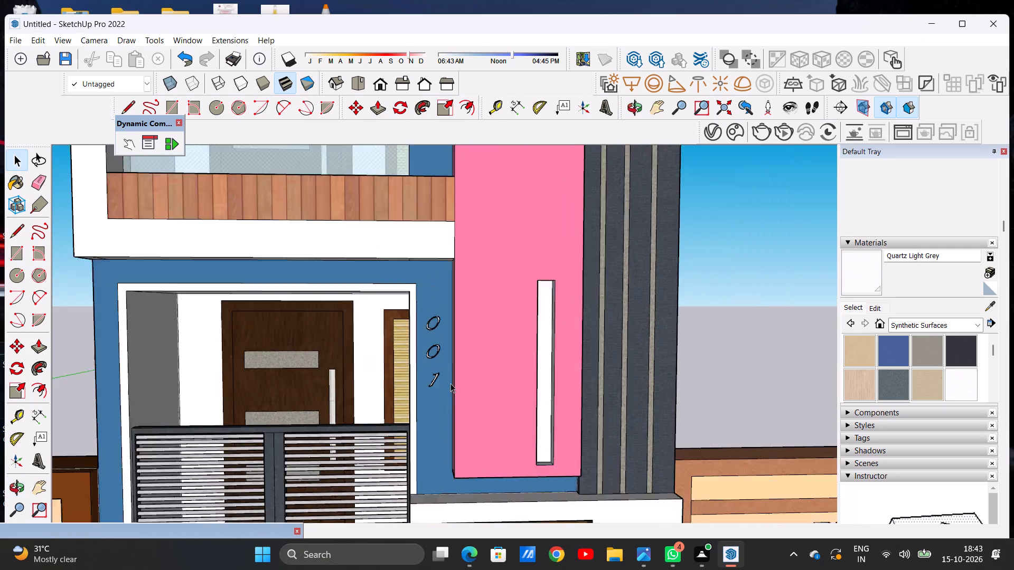
Paint the top face of the blue tower with the Formica Beige material.
scroll(450, 383, "down", 13)
middle_click_drag(460, 384, 442, 444)
scroll(442, 444, "down", 6)
scroll(471, 296, "up", 6)
middle_click_drag(543, 326, 407, 497)
scroll(461, 348, "up", 3)
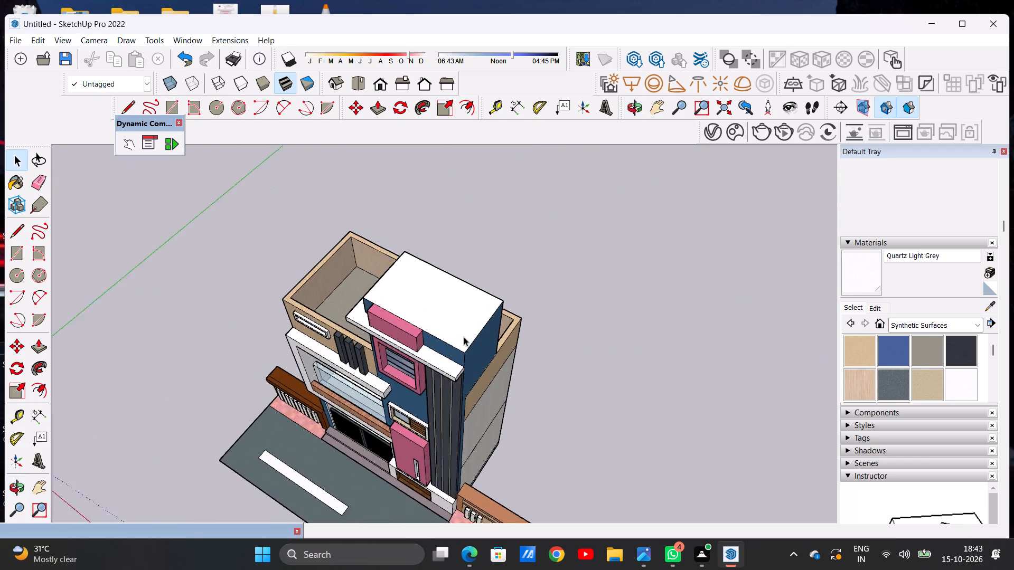
scroll(464, 337, "up", 8)
left_click(853, 348)
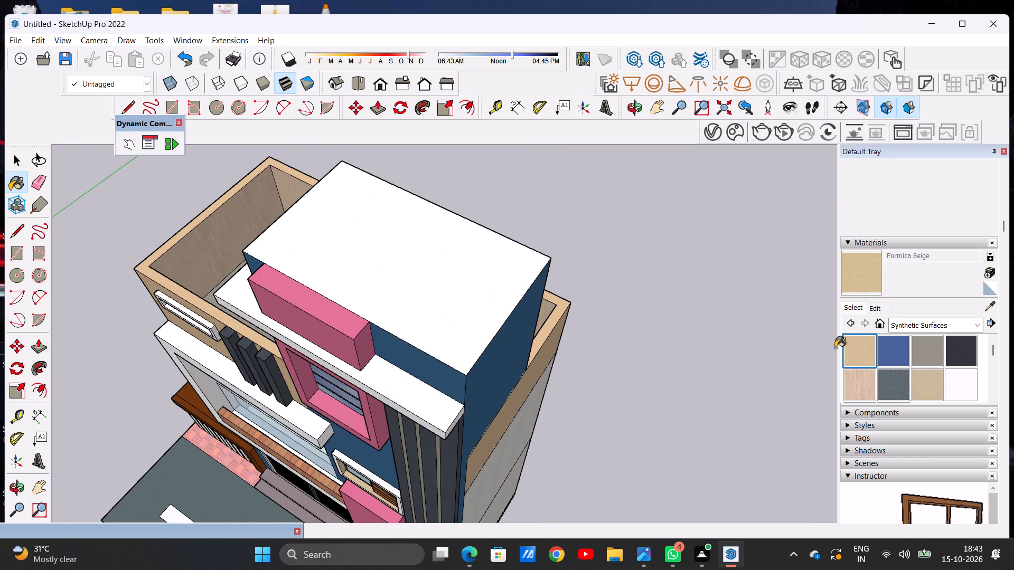
left_click(473, 335)
Examine the tower and roof from behind, and the full front elevation with the road strips.
scroll(456, 326, "down", 4)
middle_click_drag(472, 347, 91, 281)
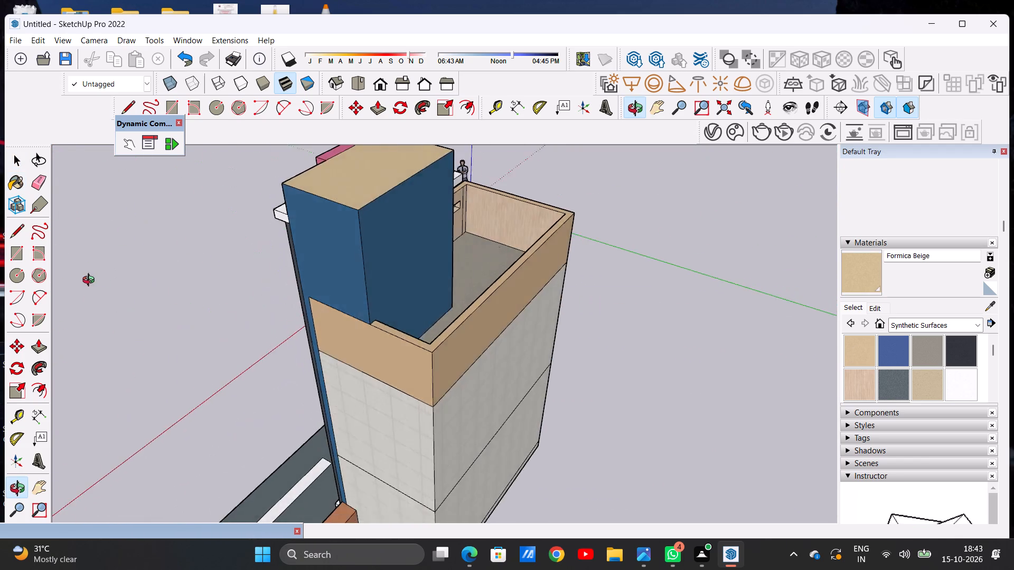
middle_click_drag(91, 281, 589, 271)
scroll(589, 271, "up", 1)
scroll(589, 271, "down", 11)
middle_click_drag(434, 435, 437, 364)
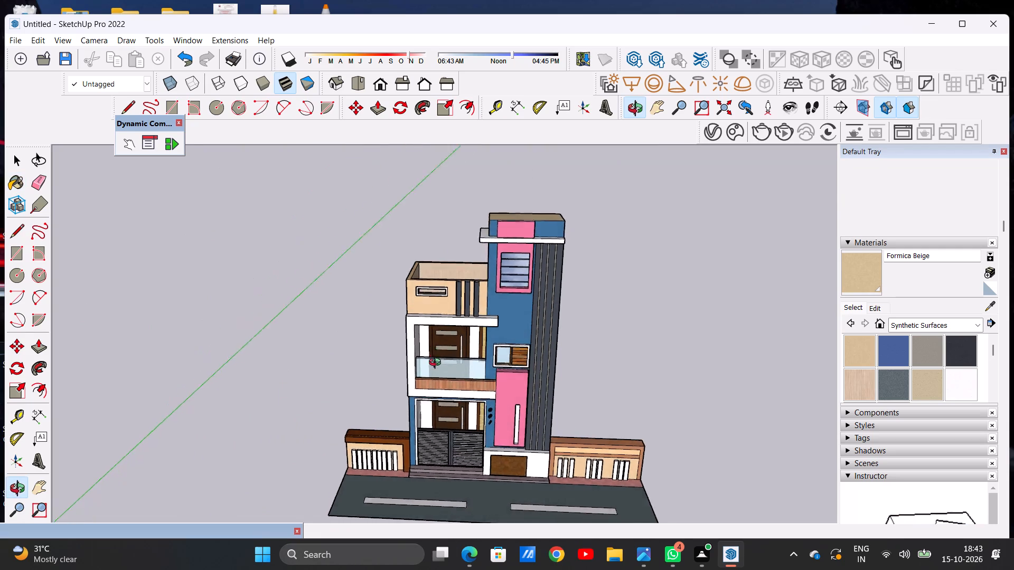
middle_click_drag(437, 364, 437, 339)
scroll(437, 339, "up", 1)
scroll(392, 399, "down", 3)
scroll(457, 498, "up", 3)
scroll(457, 497, "down", 2)
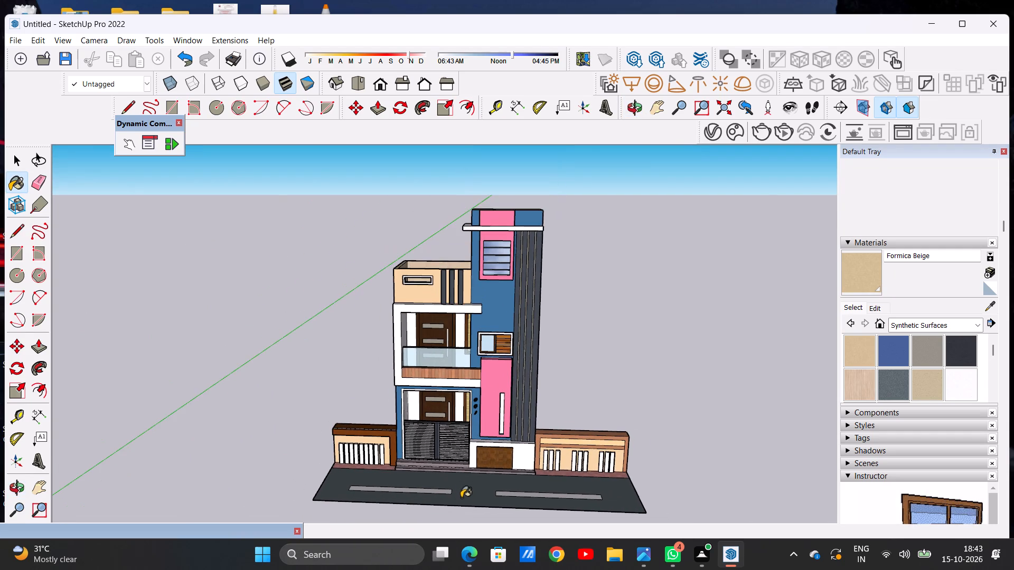
middle_click_drag(461, 498, 461, 481)
scroll(461, 481, "up", 1)
scroll(461, 481, "down", 2)
scroll(470, 509, "up", 3)
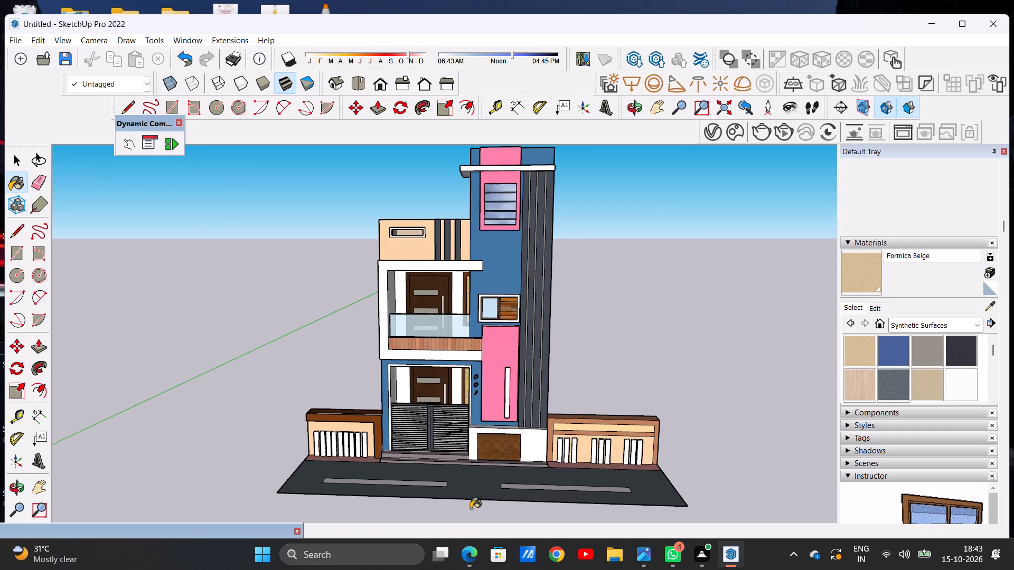
scroll(471, 509, "down", 1)
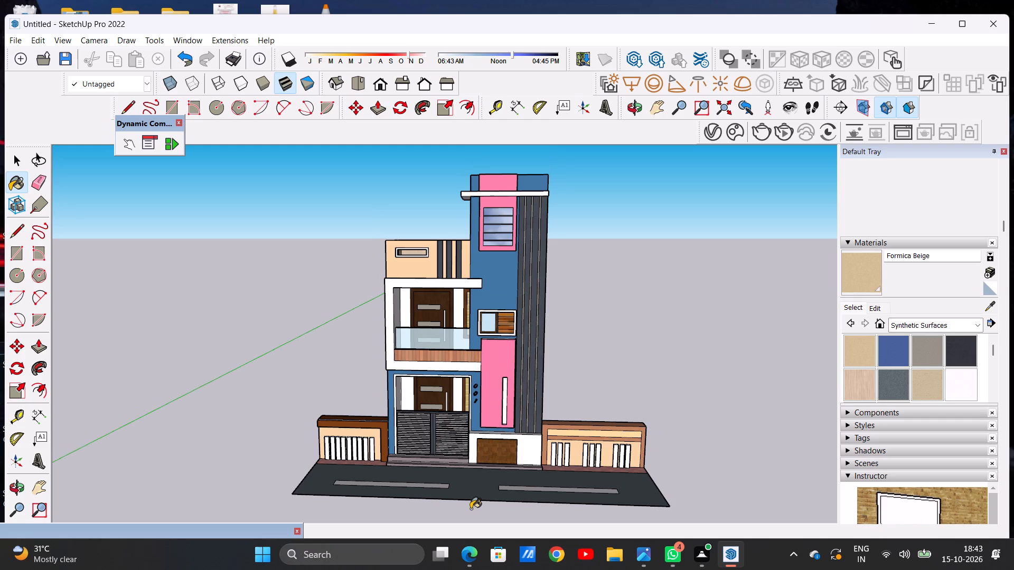
Examine the house from an angle, with close views of the first-floor balcony and the entrance gate.
middle_click_drag(544, 359, 545, 401)
middle_click_drag(267, 359, 358, 379)
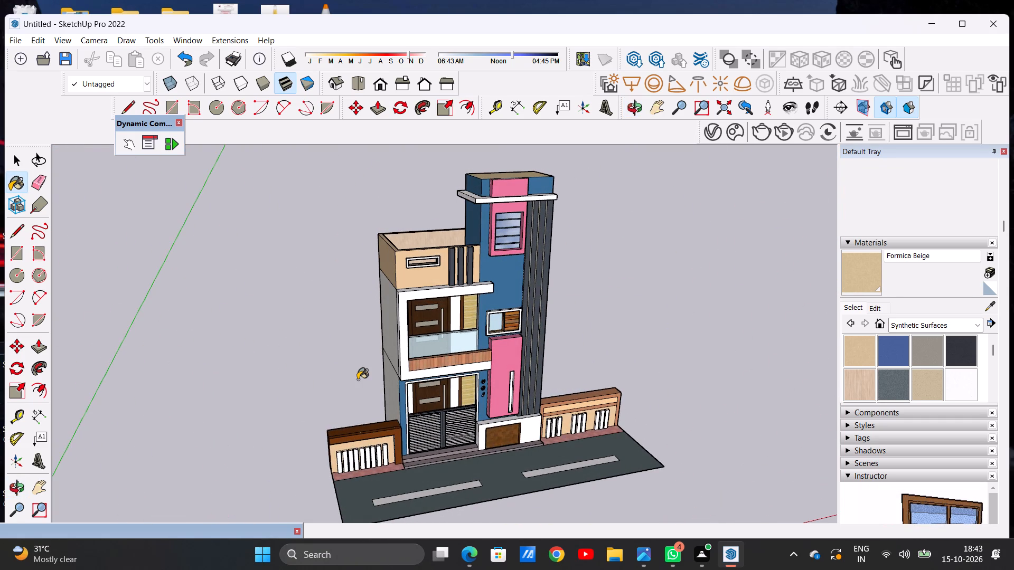
scroll(382, 335, "down", 9)
middle_click_drag(433, 378, 324, 333)
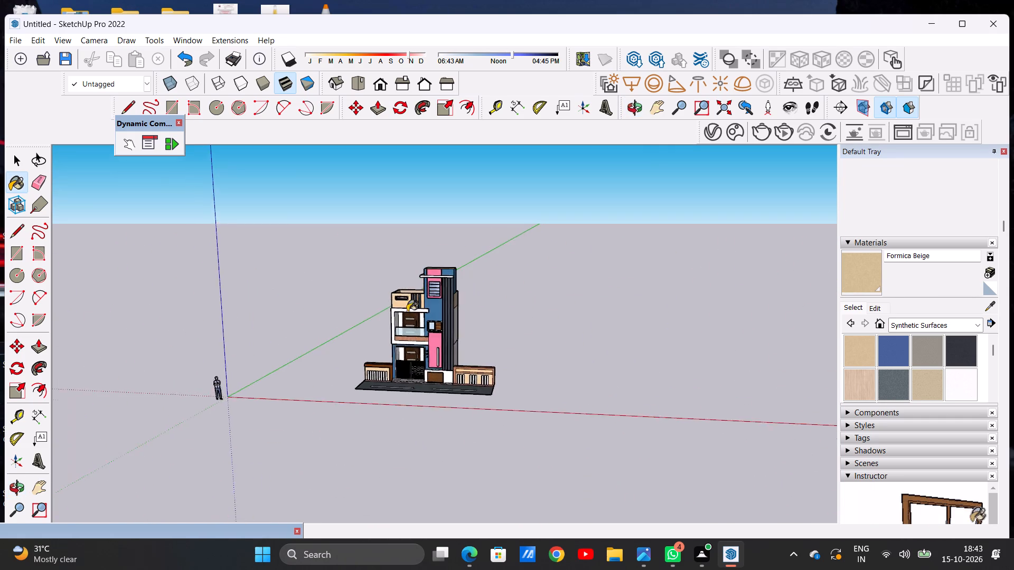
scroll(409, 314, "up", 19)
middle_click(375, 312)
middle_click_drag(375, 312, 519, 301)
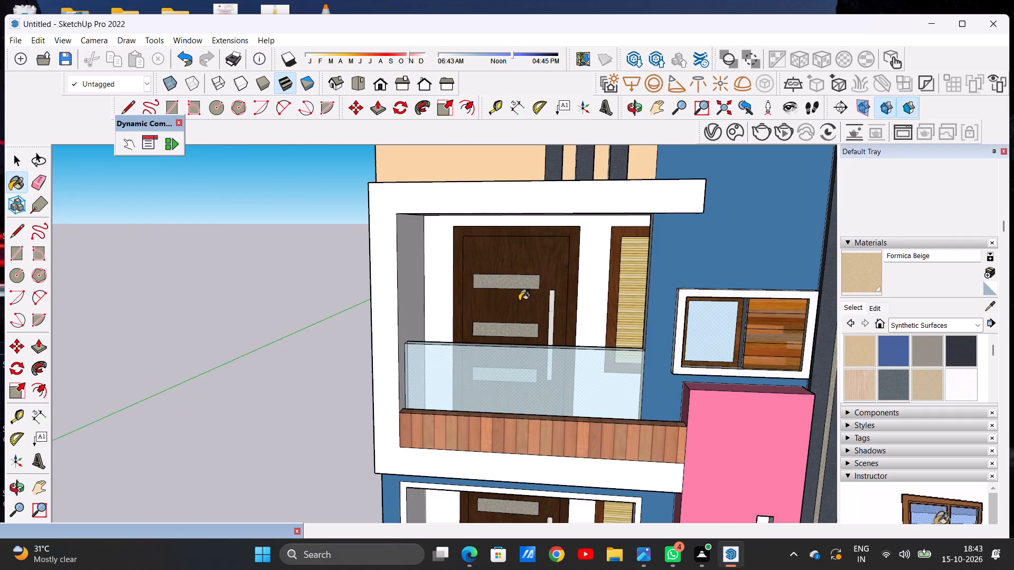
key("space")
scroll(375, 315, "down", 13)
middle_click_drag(332, 331, 439, 334)
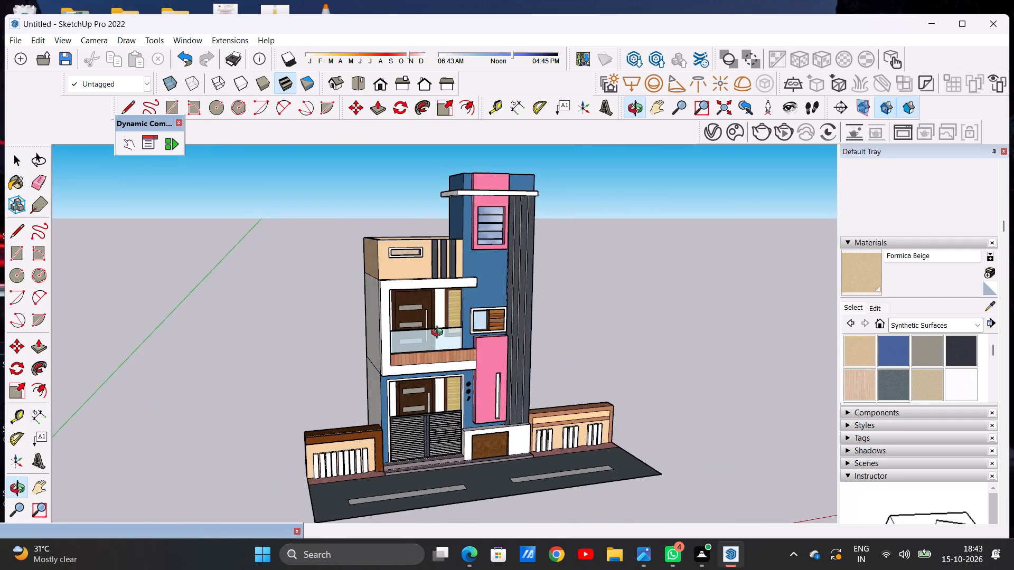
middle_click_drag(439, 334, 385, 337)
scroll(363, 449, "up", 11)
middle_click_drag(245, 412, 405, 451)
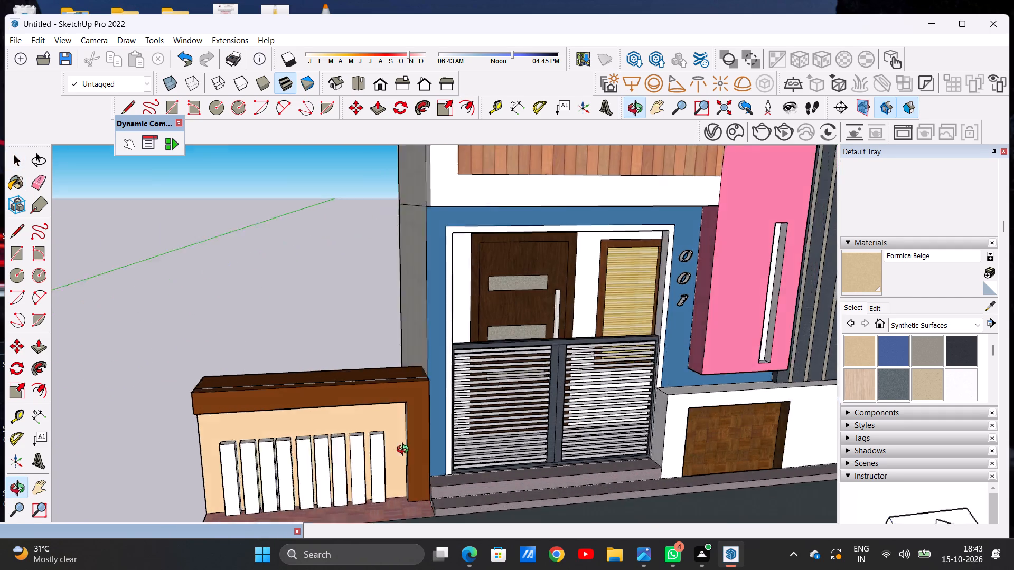
middle_click_drag(405, 451, 286, 425)
scroll(307, 424, "up", 1)
scroll(459, 390, "down", 14)
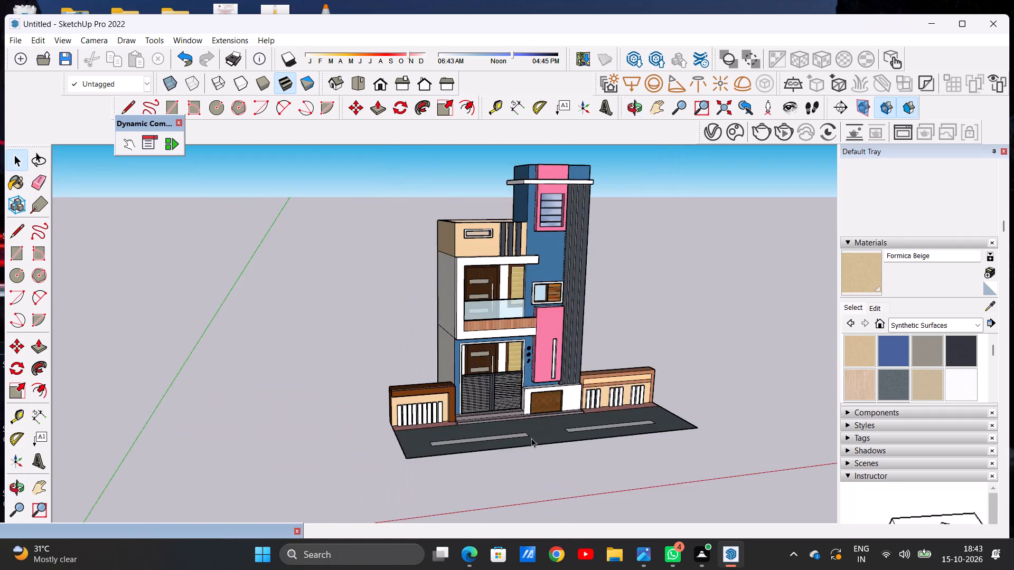
Examine the full front elevation and the road from above and from straight ahead.
middle_click_drag(531, 438, 465, 507)
scroll(358, 462, "down", 2)
scroll(508, 367, "up", 6)
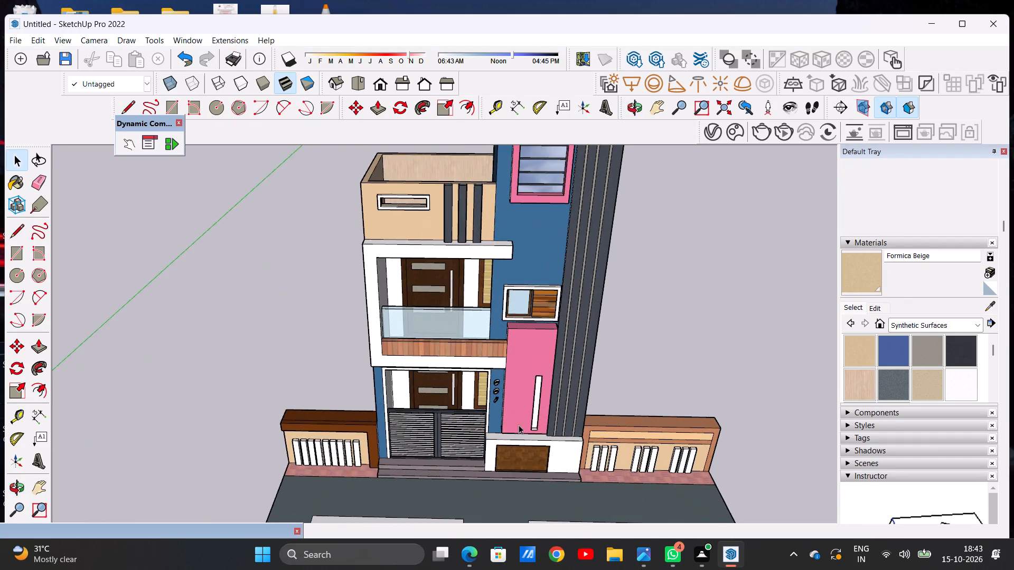
middle_click_drag(518, 423, 516, 400)
scroll(516, 401, "up", 1)
scroll(428, 405, "down", 9)
middle_click_drag(472, 447, 476, 402)
scroll(456, 451, "up", 5)
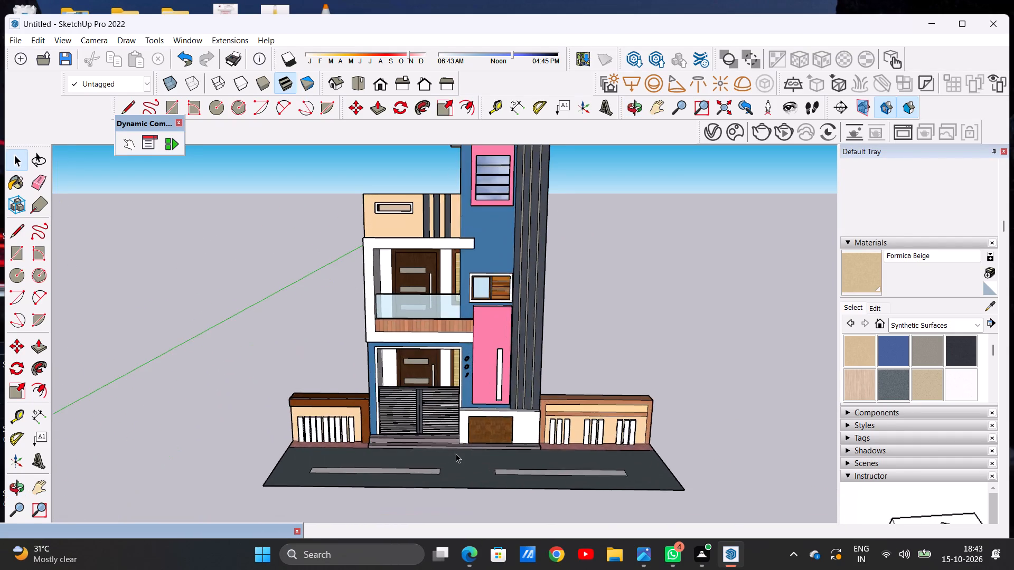
scroll(457, 454, "down", 3)
scroll(471, 408, "up", 1)
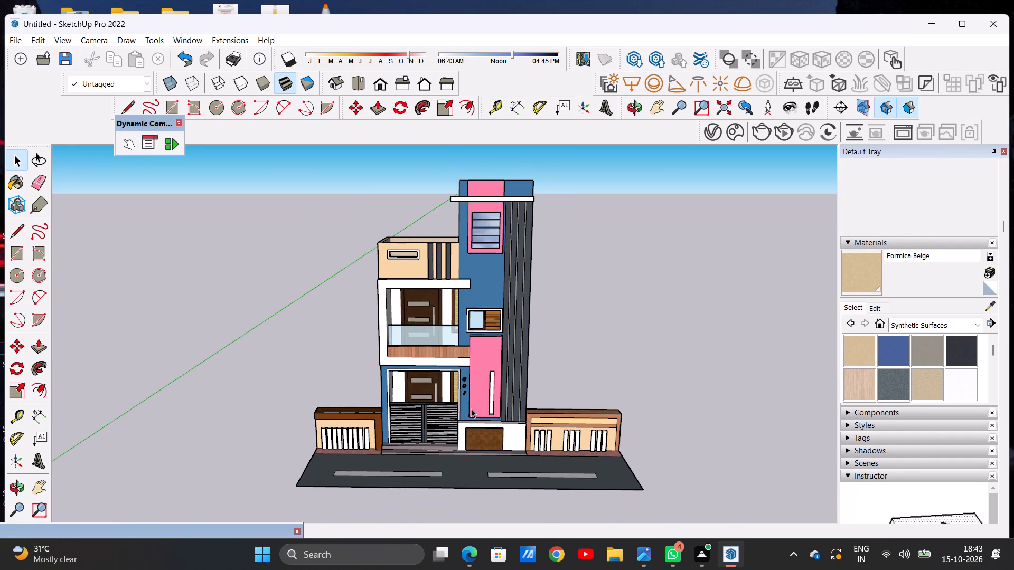
scroll(469, 398, "down", 1)
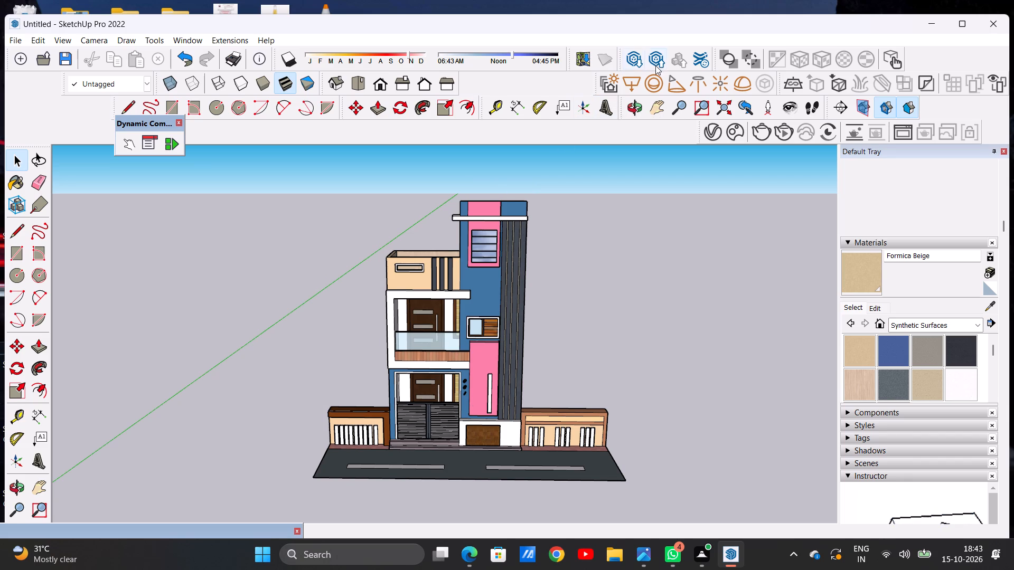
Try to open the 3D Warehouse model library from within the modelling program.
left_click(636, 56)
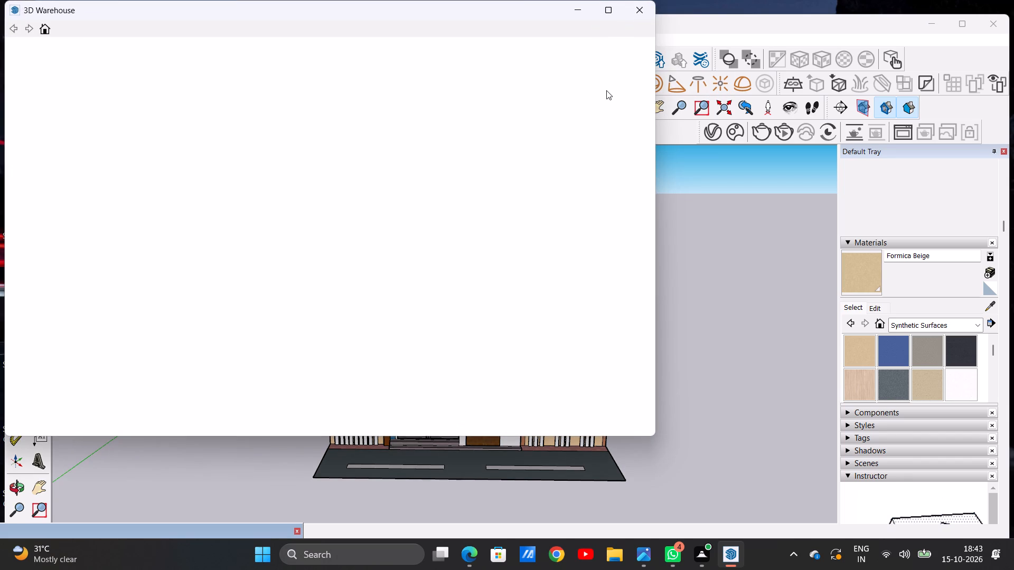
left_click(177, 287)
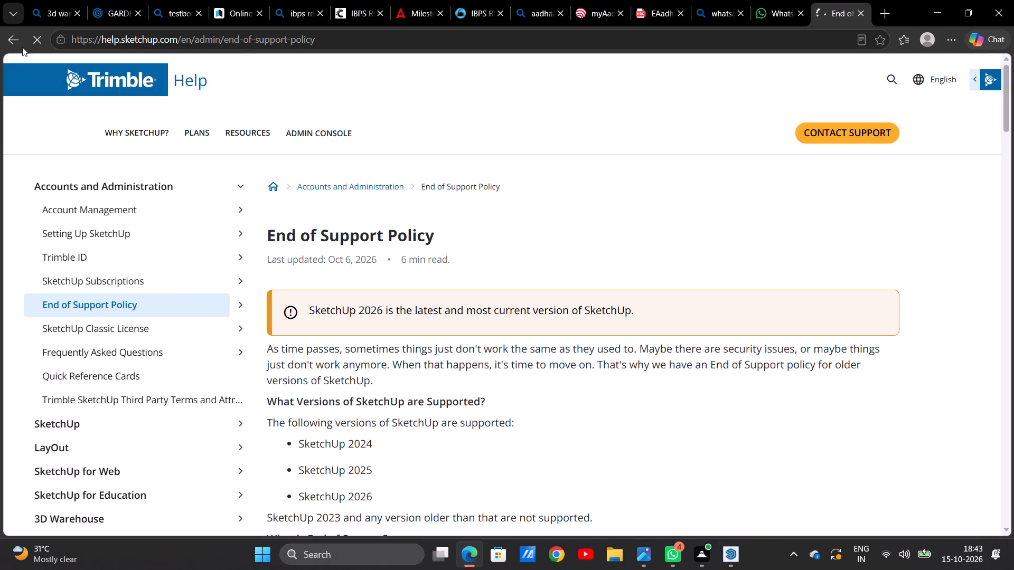
Search the web for "3d warehouse sketchup" and open the 3D Warehouse website.
left_click(15, 44)
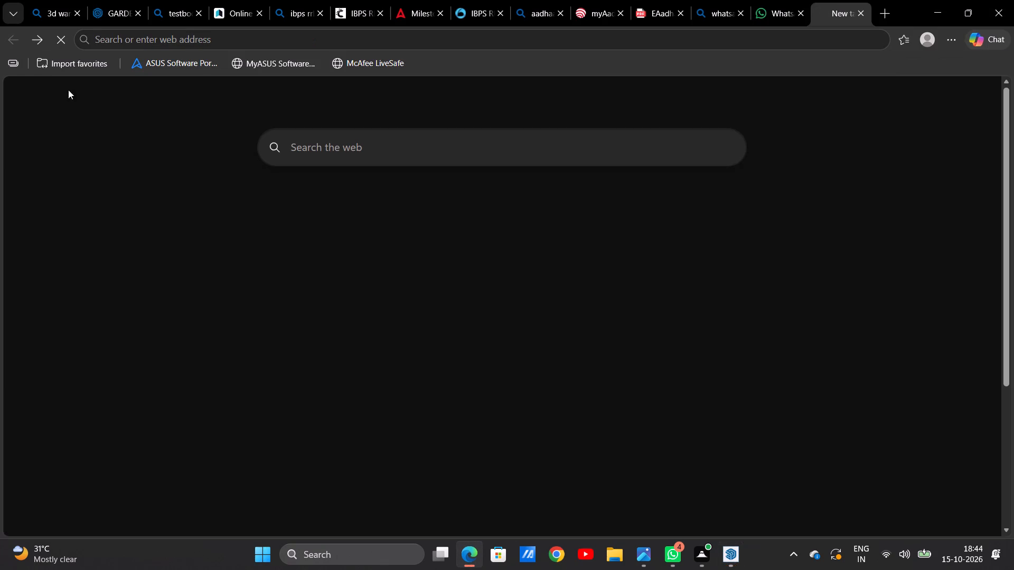
left_click(334, 150)
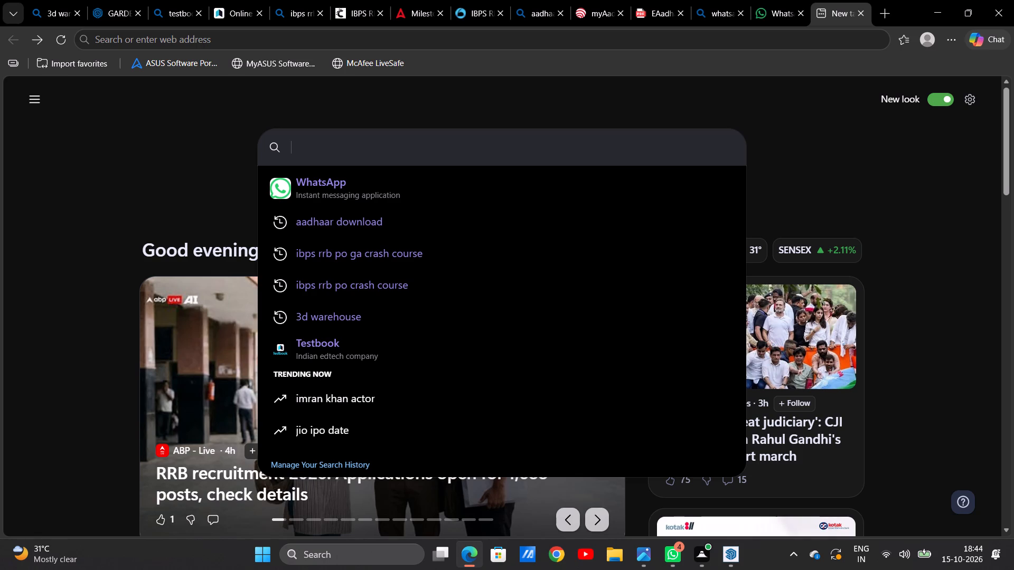
type("3D")
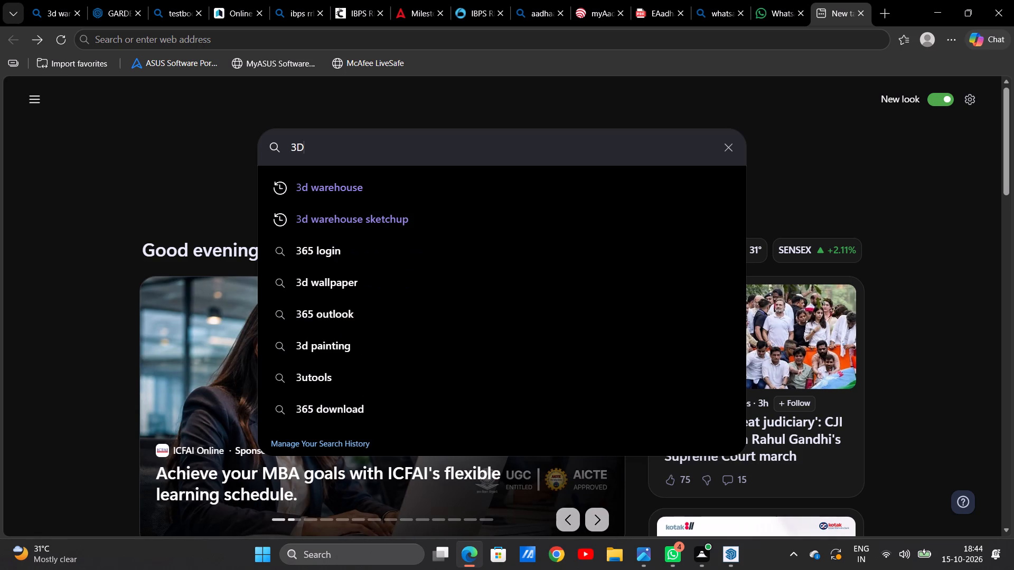
key("space")
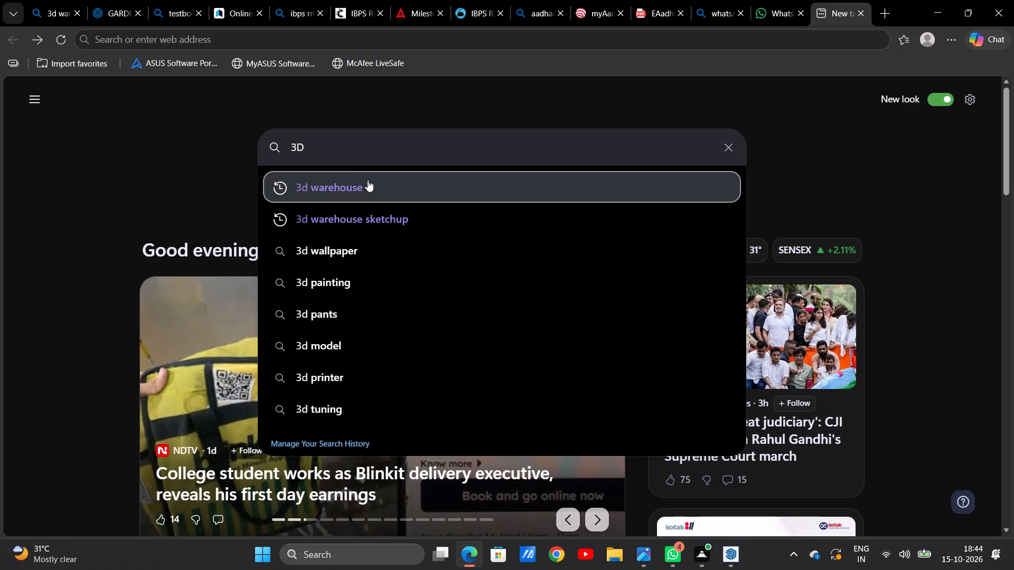
left_click(373, 211)
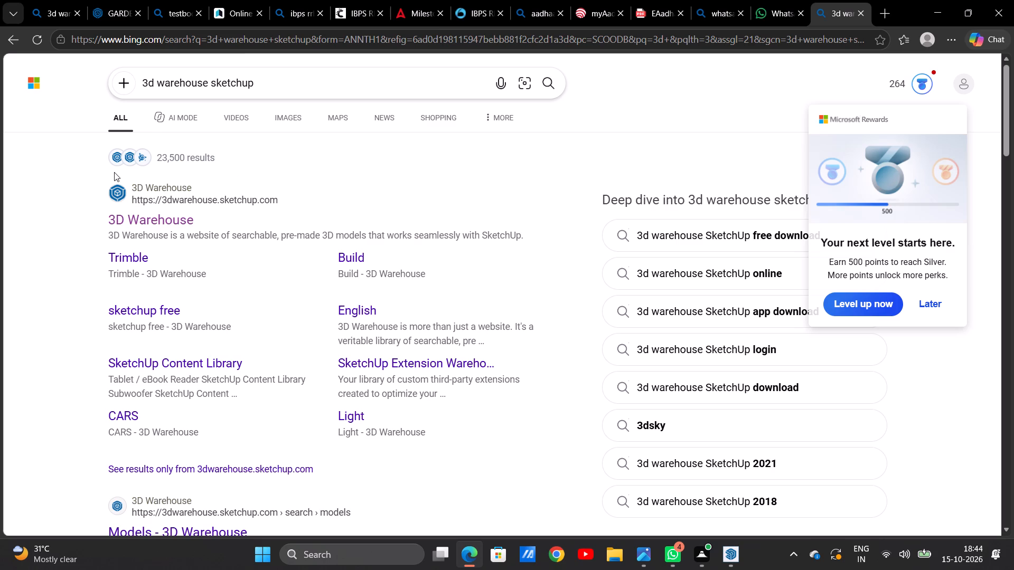
scroll(288, 220, "down", 4)
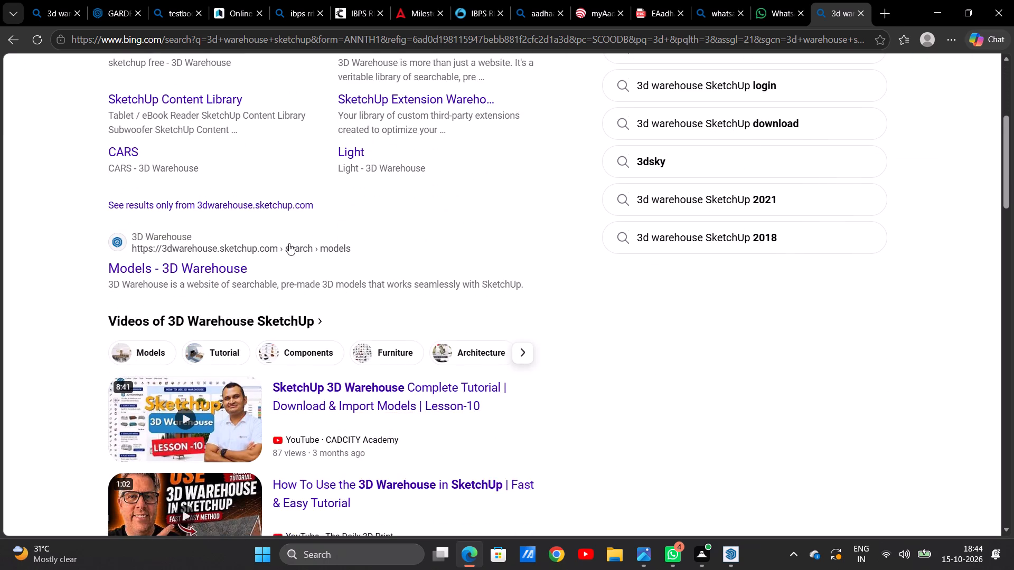
scroll(288, 251, "up", 5)
left_click(146, 223)
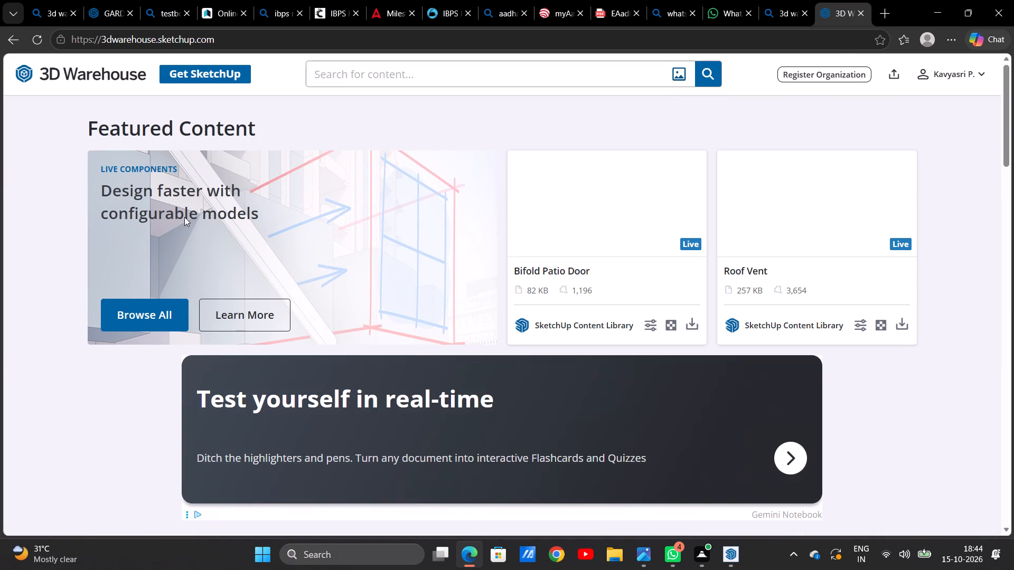
Search the 3D Warehouse for PLANTS models.
left_click(334, 72)
type("PL")
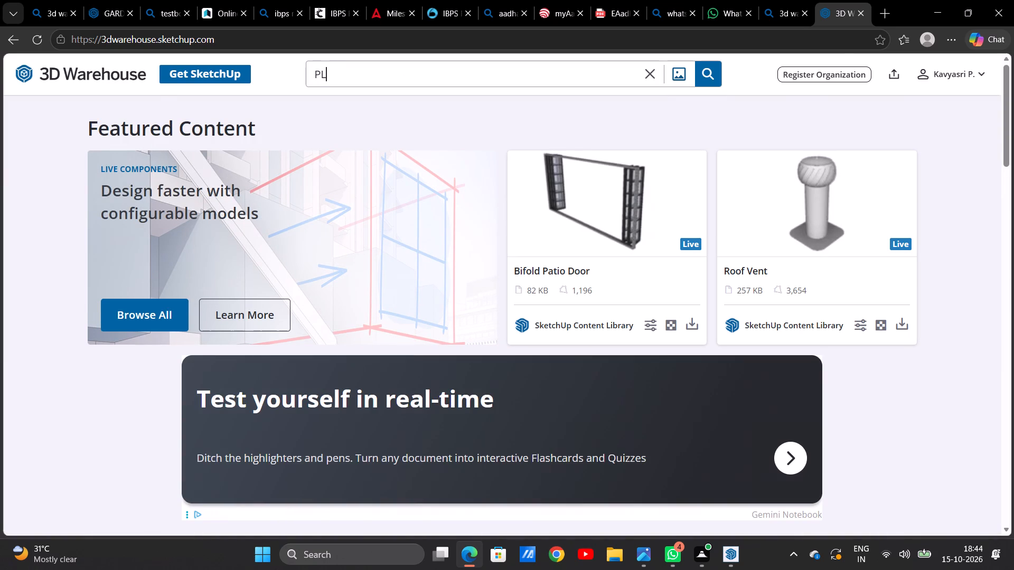
type("ANTS")
left_click(700, 72)
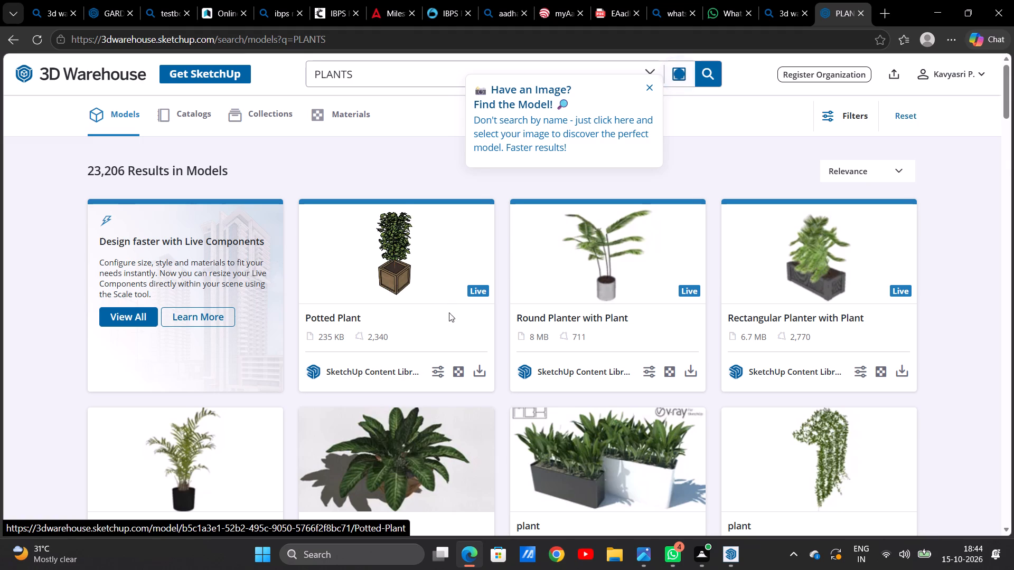
Browse the first batch of plant models through to its end for ones that suit the house.
scroll(468, 318, "down", 1)
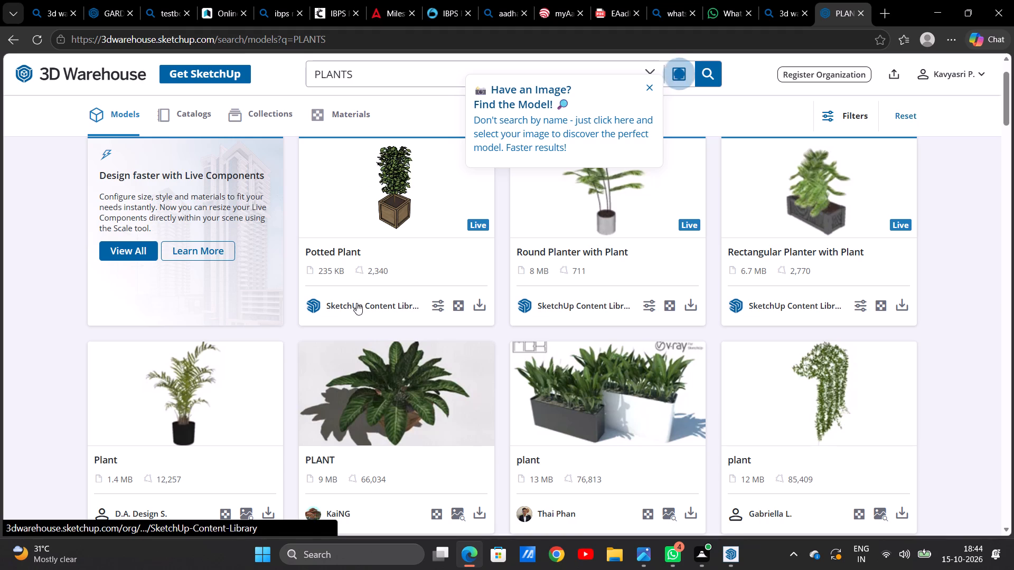
scroll(509, 368, "down", 2)
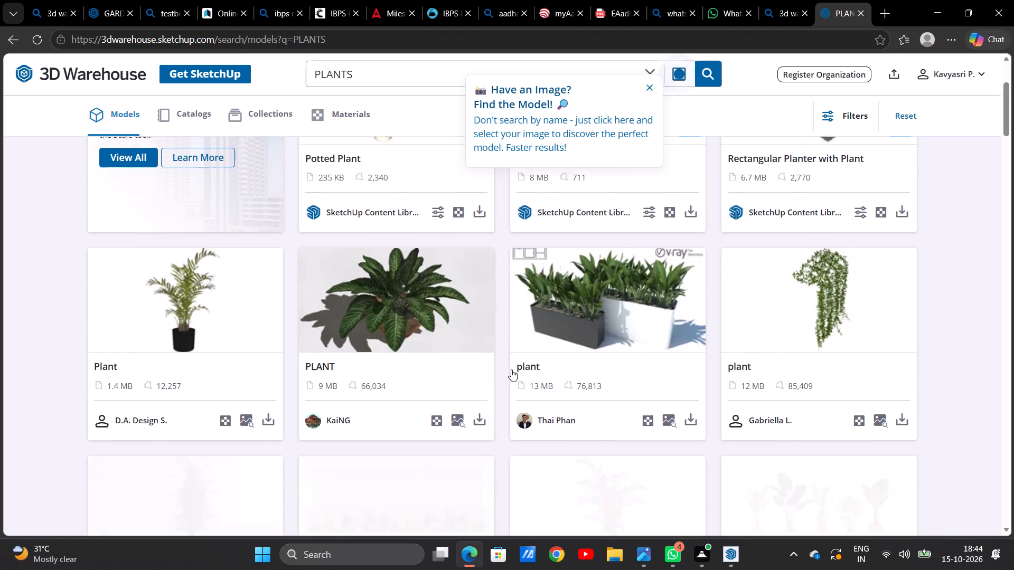
scroll(511, 369, "down", 2)
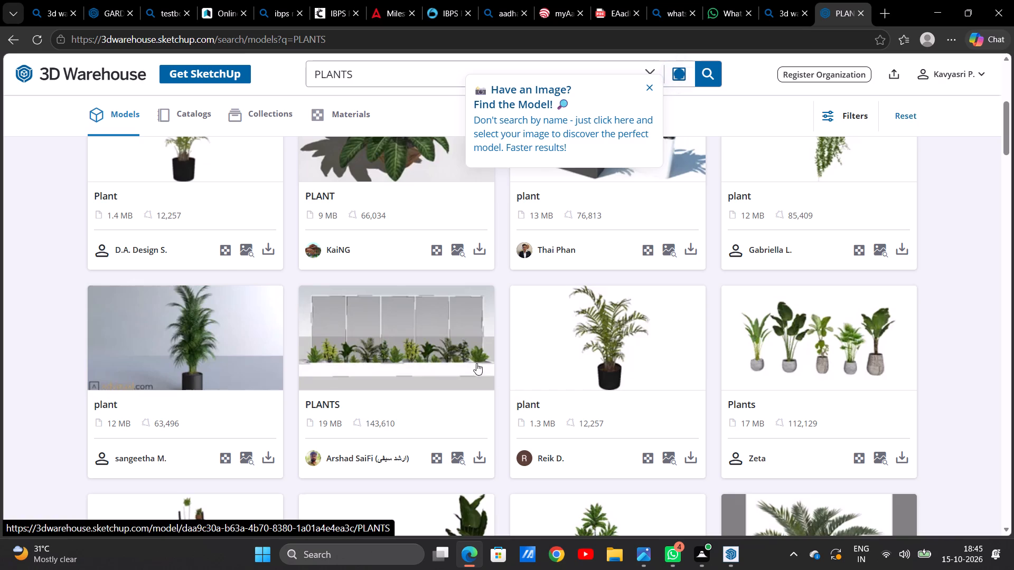
scroll(465, 359, "down", 4)
scroll(474, 402, "down", 1)
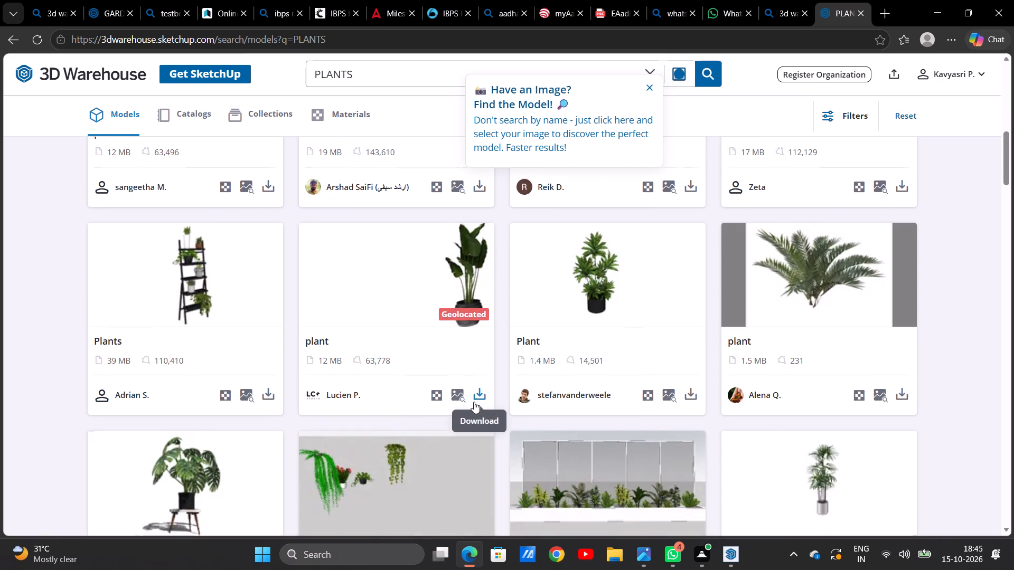
scroll(474, 402, "down", 9)
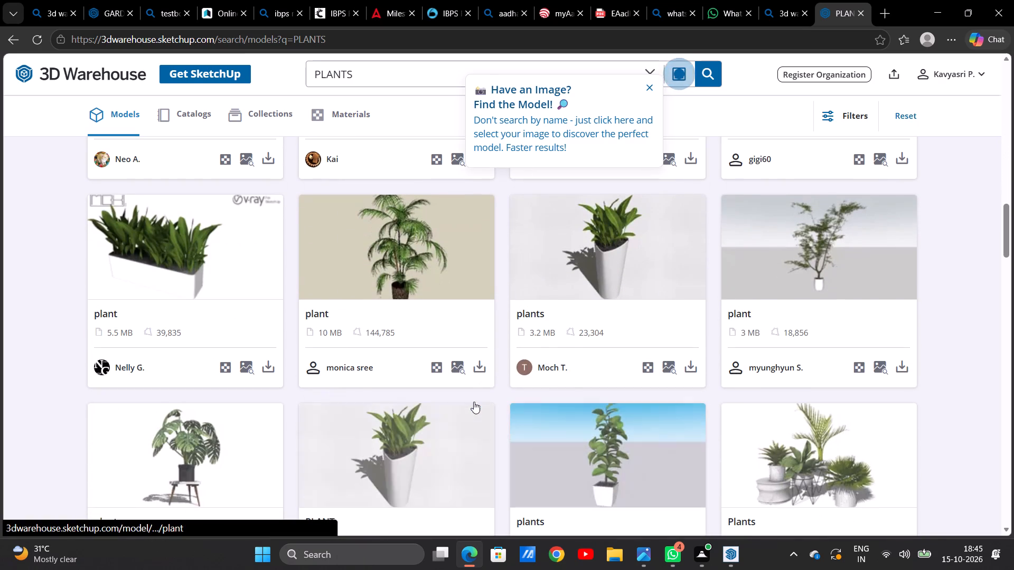
scroll(474, 402, "down", 6)
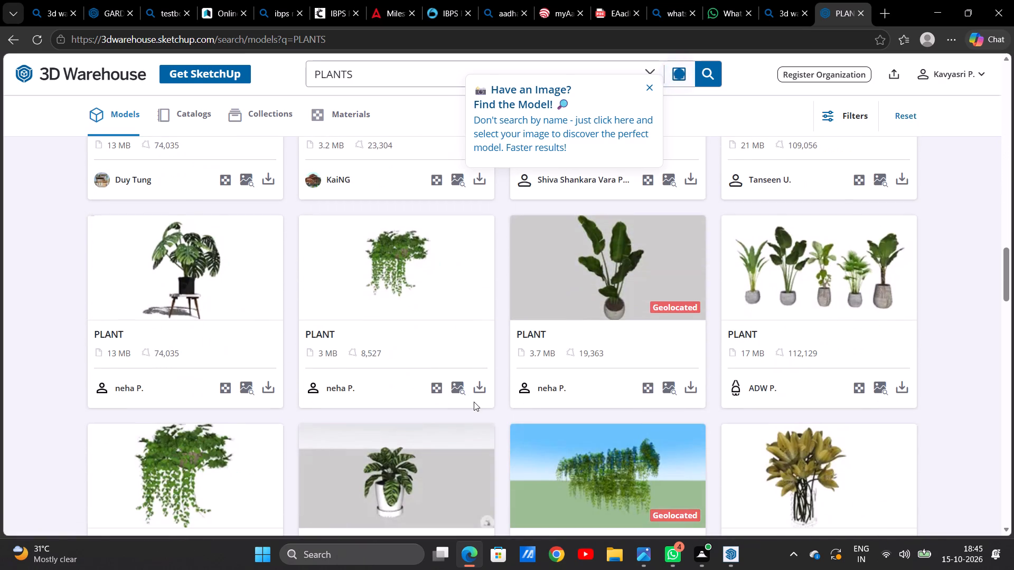
scroll(474, 402, "down", 9)
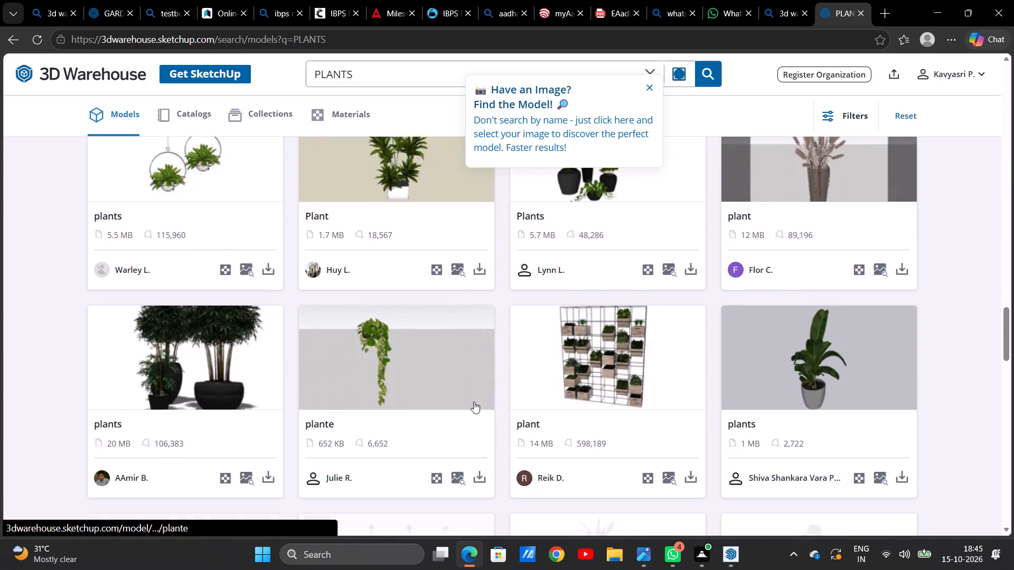
scroll(474, 402, "down", 9)
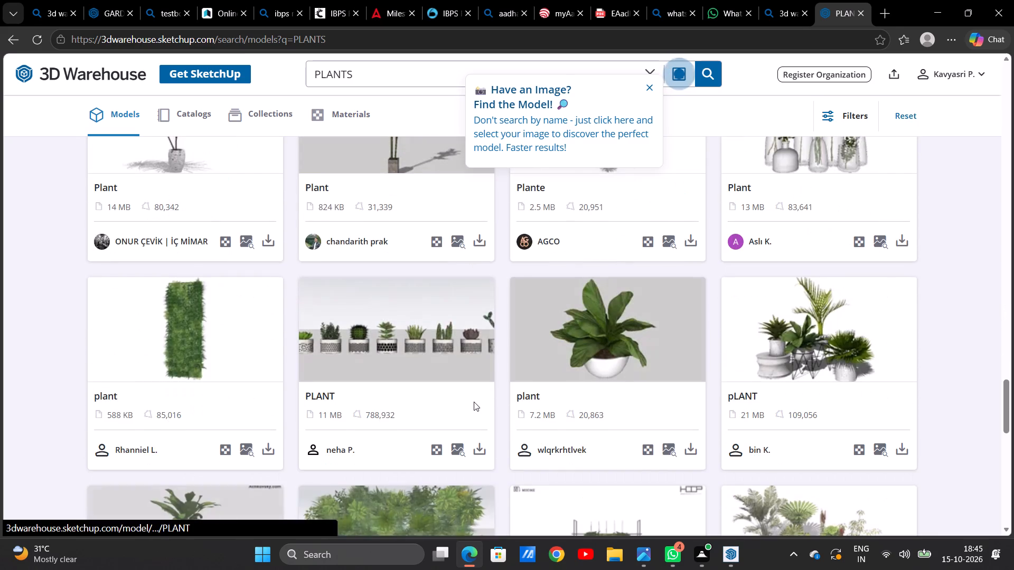
scroll(474, 402, "down", 8)
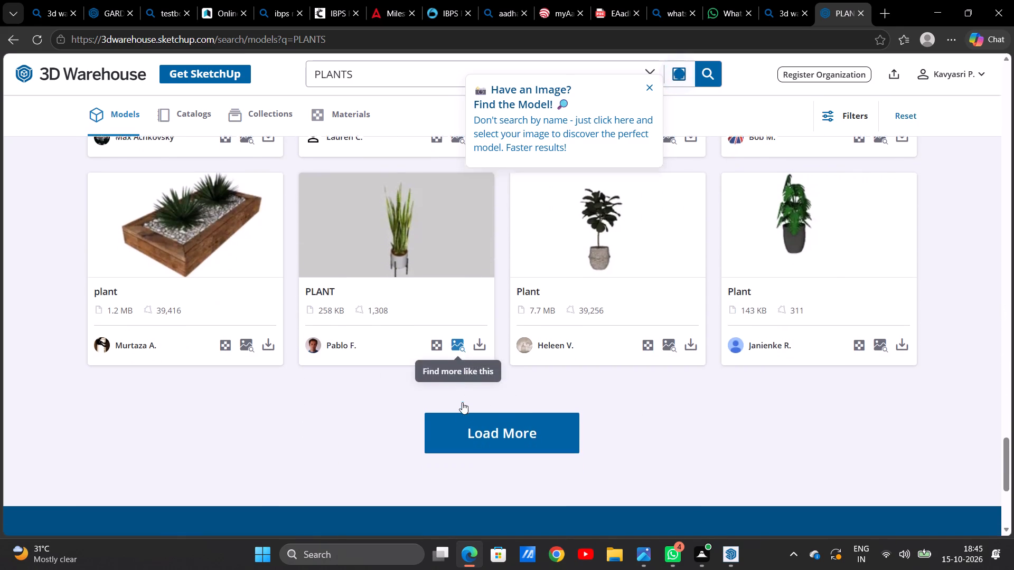
Load more plant models and look through the additional results.
left_click(463, 416)
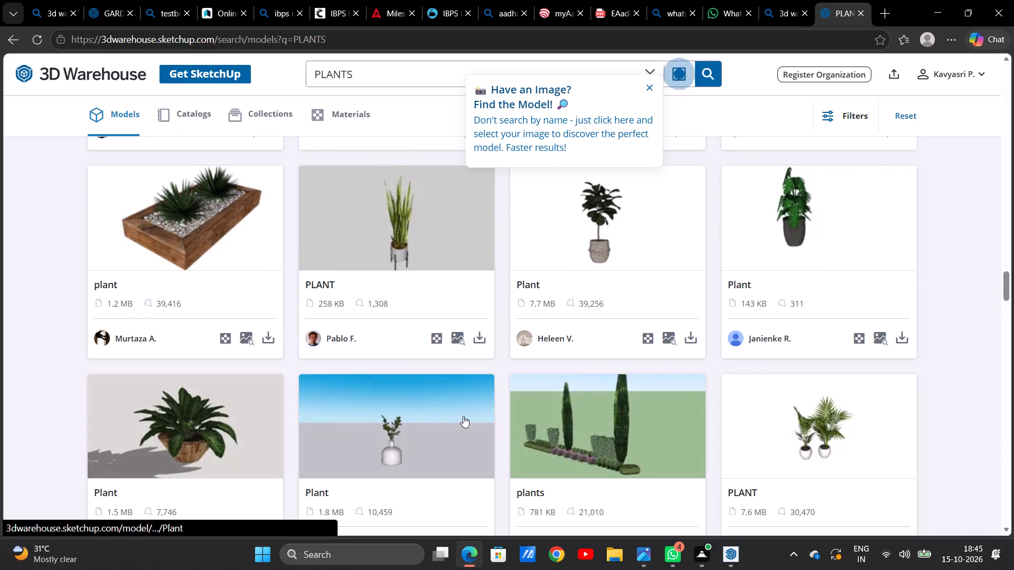
scroll(462, 415, "down", 4)
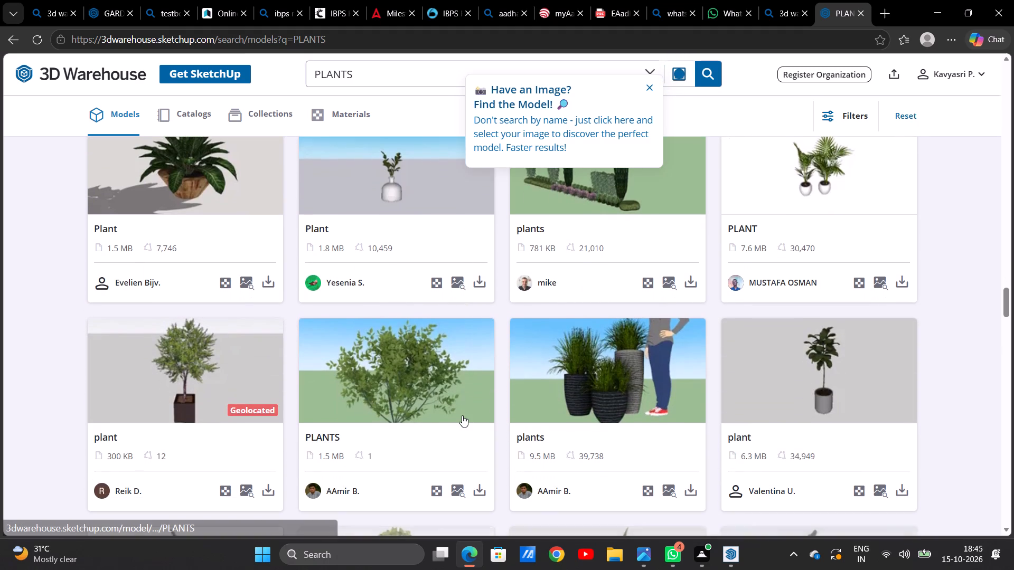
scroll(462, 415, "down", 2)
scroll(462, 415, "up", 1)
scroll(462, 415, "down", 1)
Return to the start of the PLANTS results and re-examine the earlier models for potted, planter and hanging plants that suit the house.
scroll(462, 415, "up", 9)
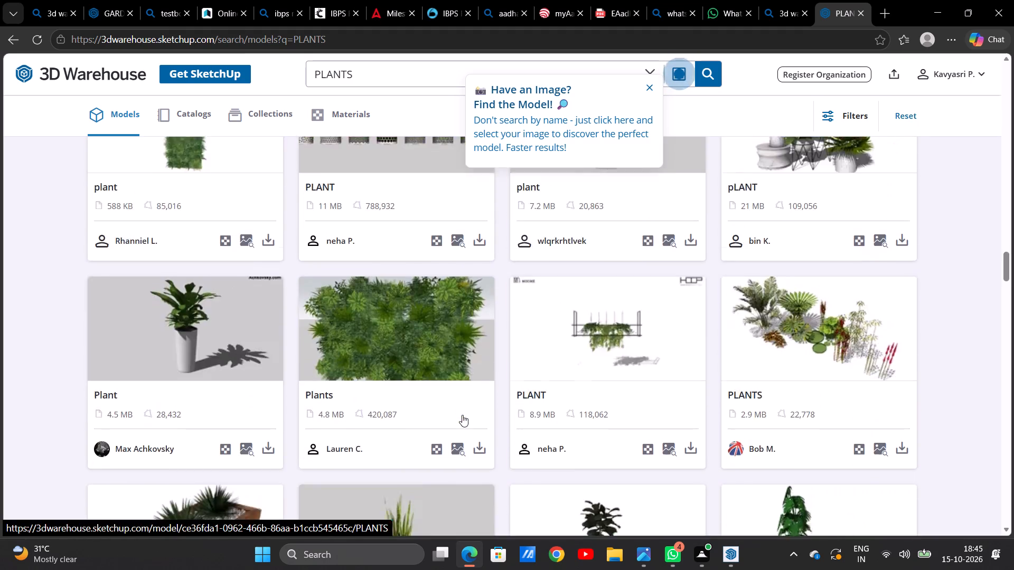
scroll(462, 415, "up", 20)
scroll(462, 415, "up", 14)
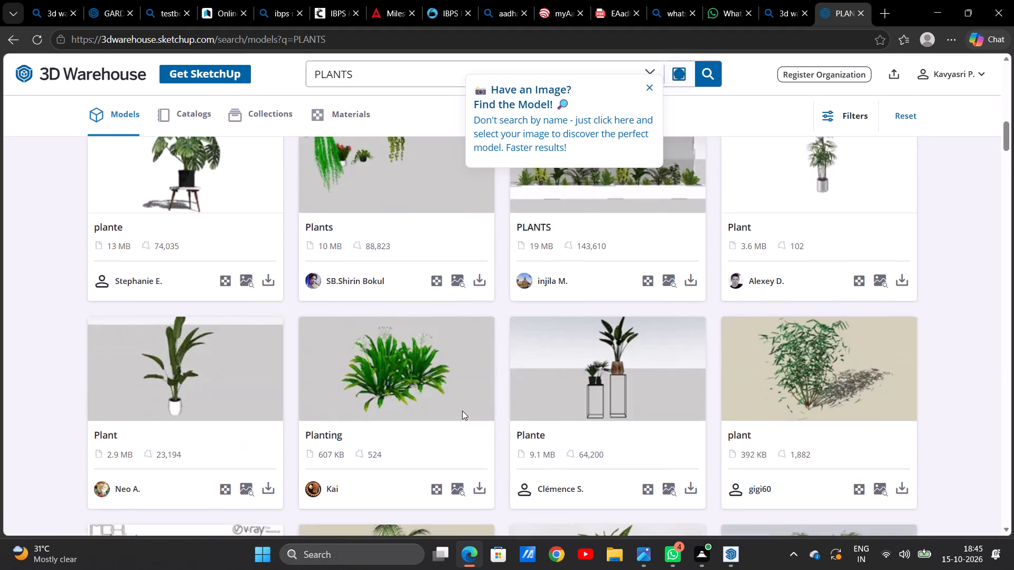
scroll(462, 411, "up", 6)
scroll(462, 411, "up", 16)
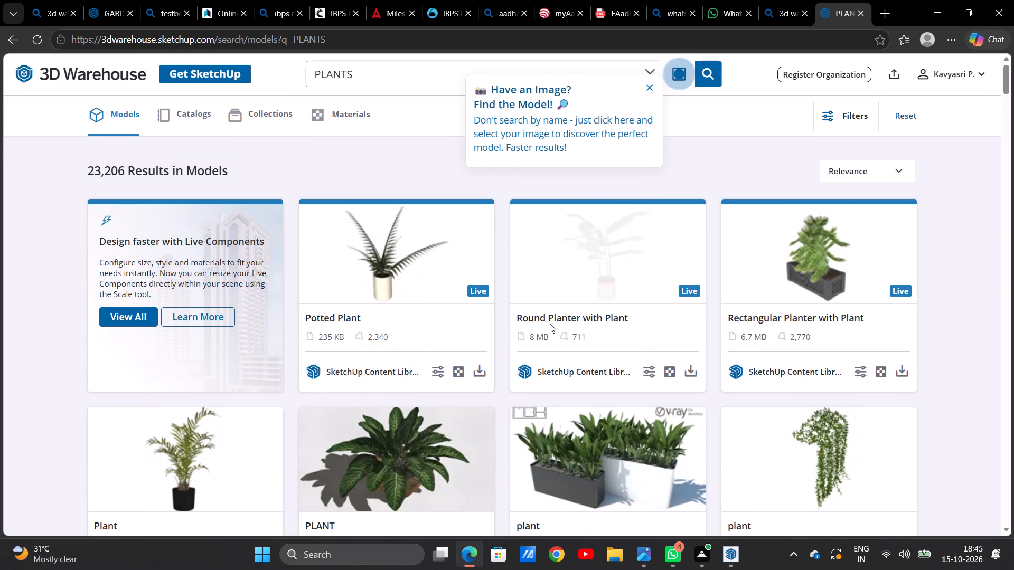
scroll(536, 308, "down", 4)
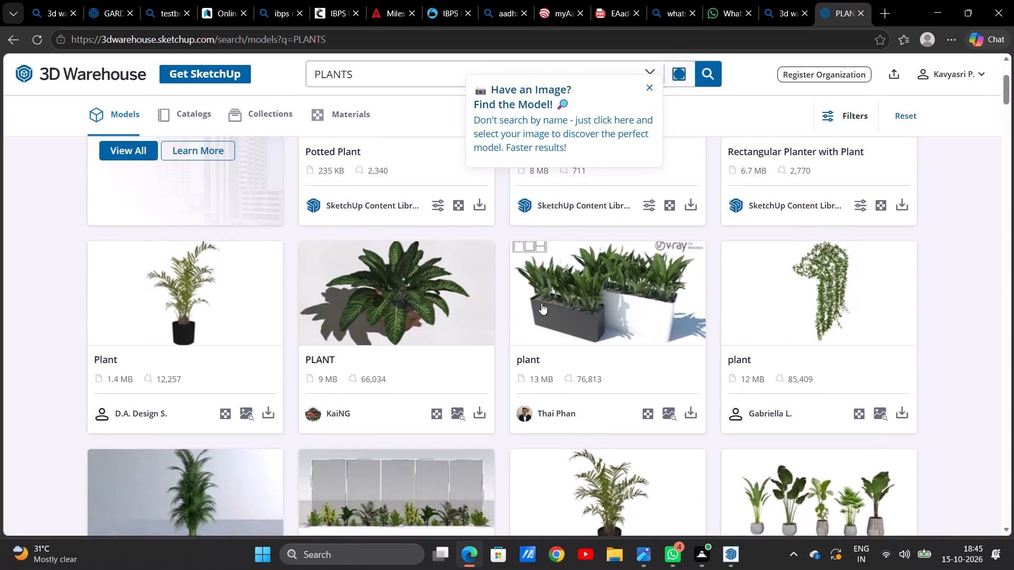
scroll(542, 303, "up", 2)
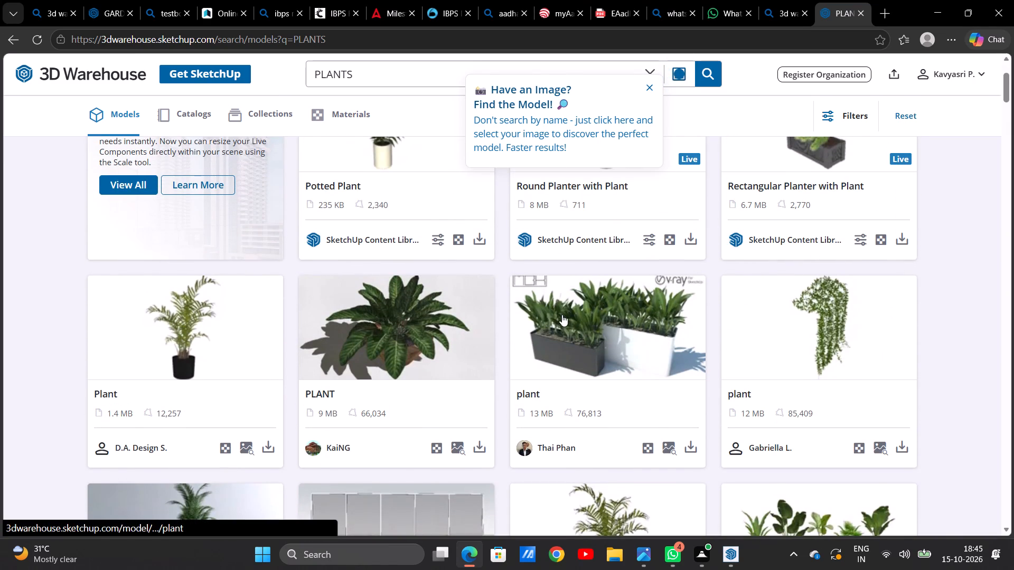
scroll(604, 309, "down", 3)
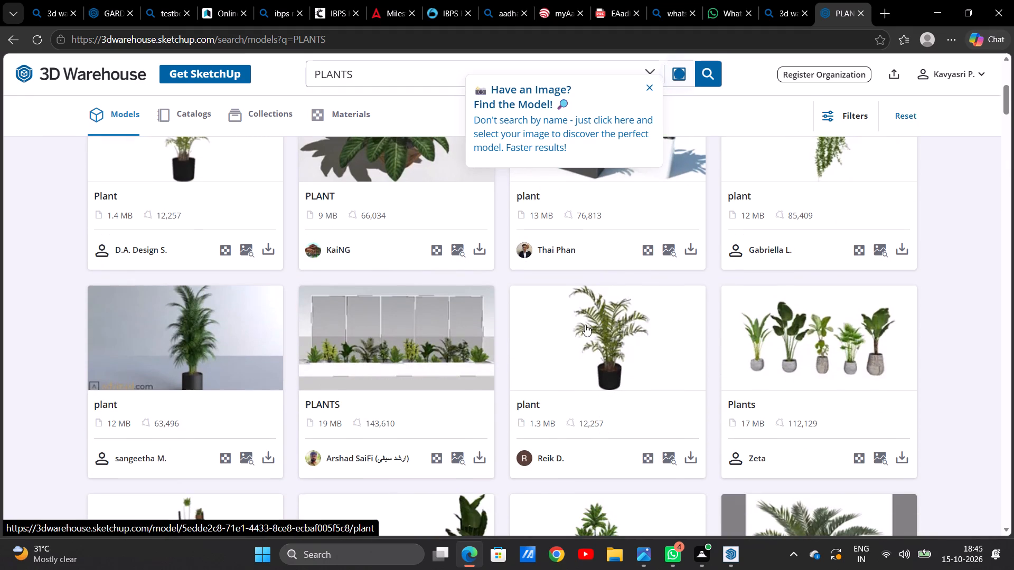
scroll(582, 300, "down", 5)
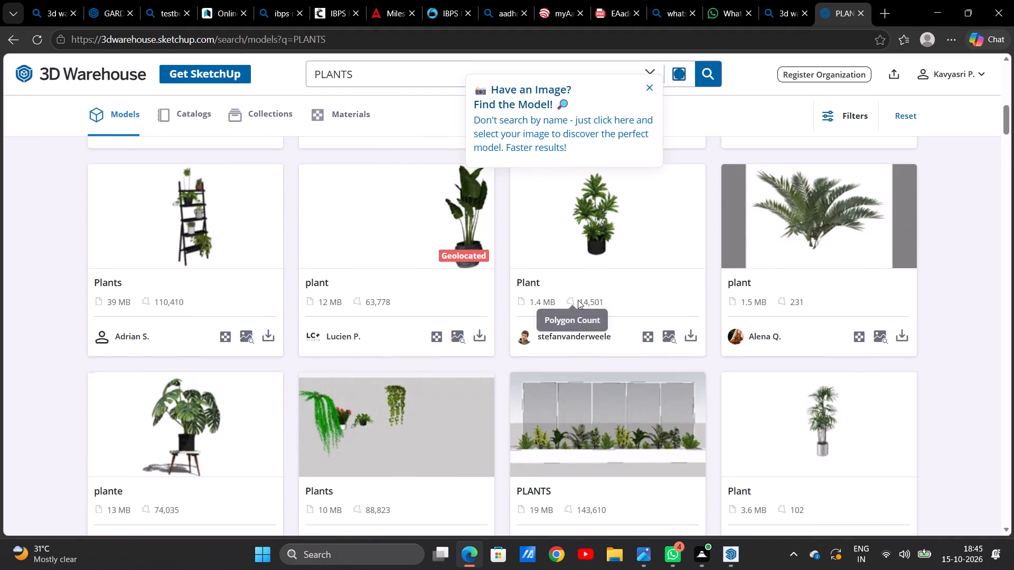
scroll(540, 391, "down", 4)
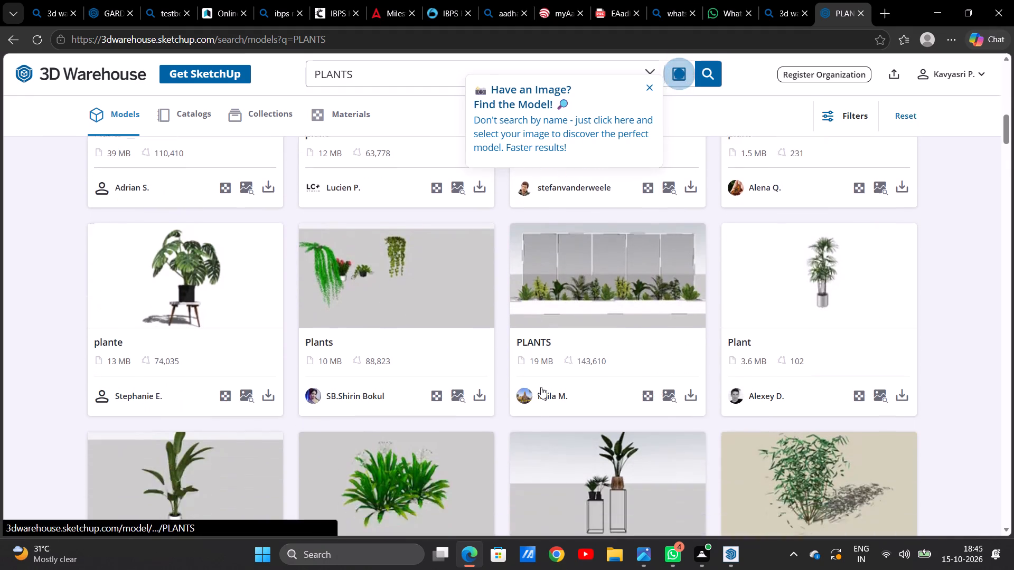
scroll(541, 384, "down", 5)
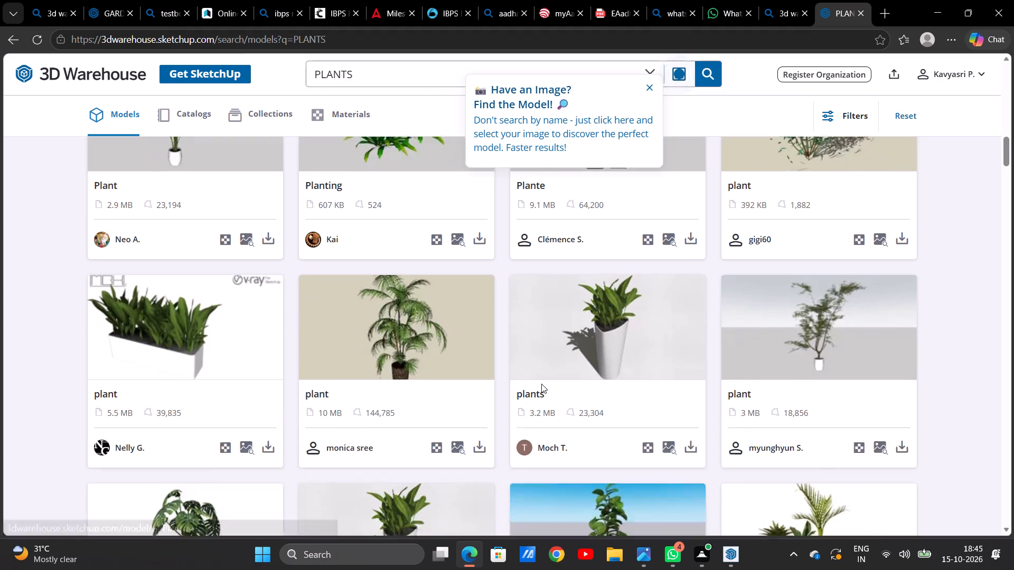
scroll(541, 384, "down", 2)
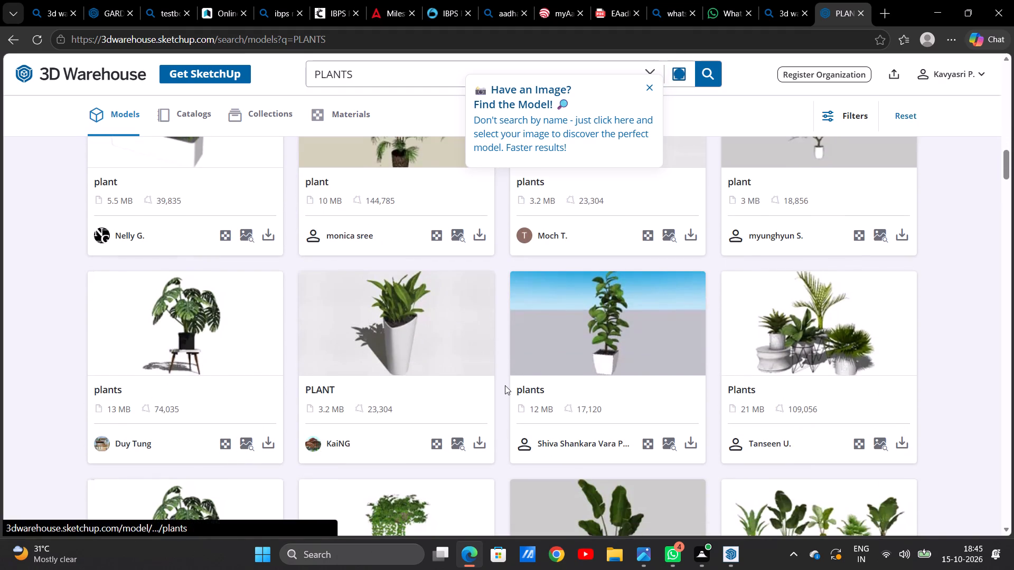
scroll(505, 385, "down", 6)
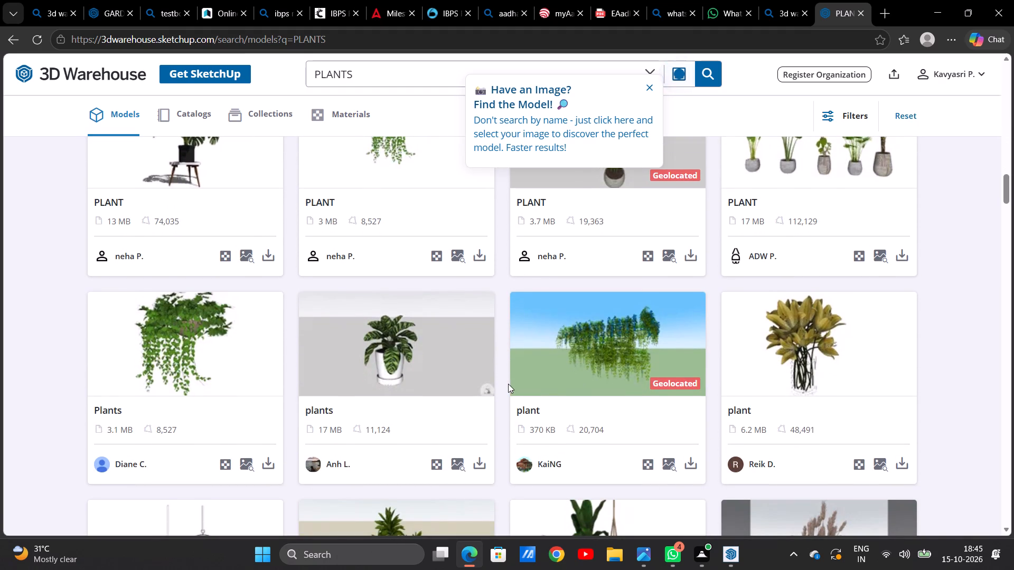
scroll(508, 360, "down", 3)
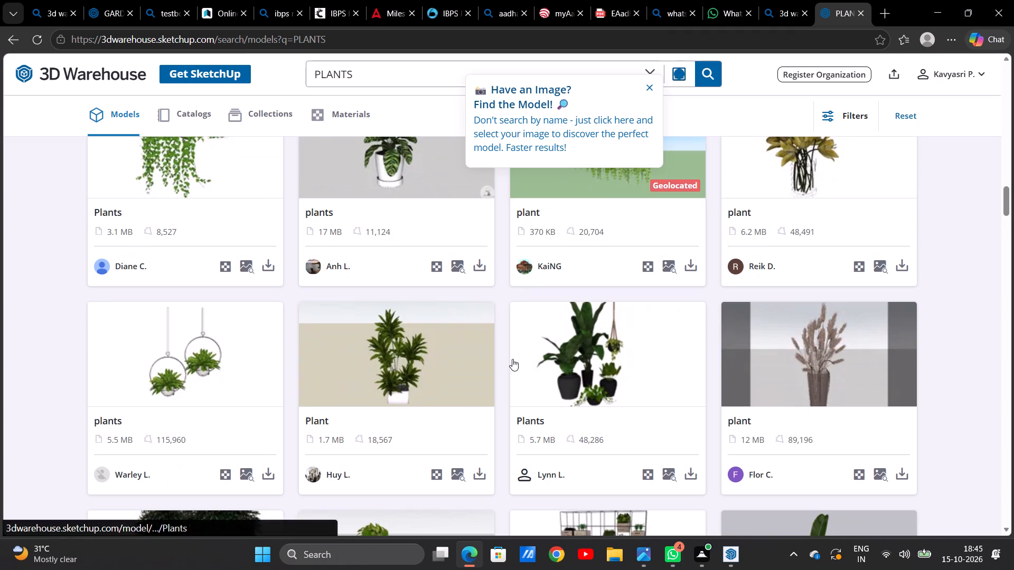
scroll(512, 359, "down", 4)
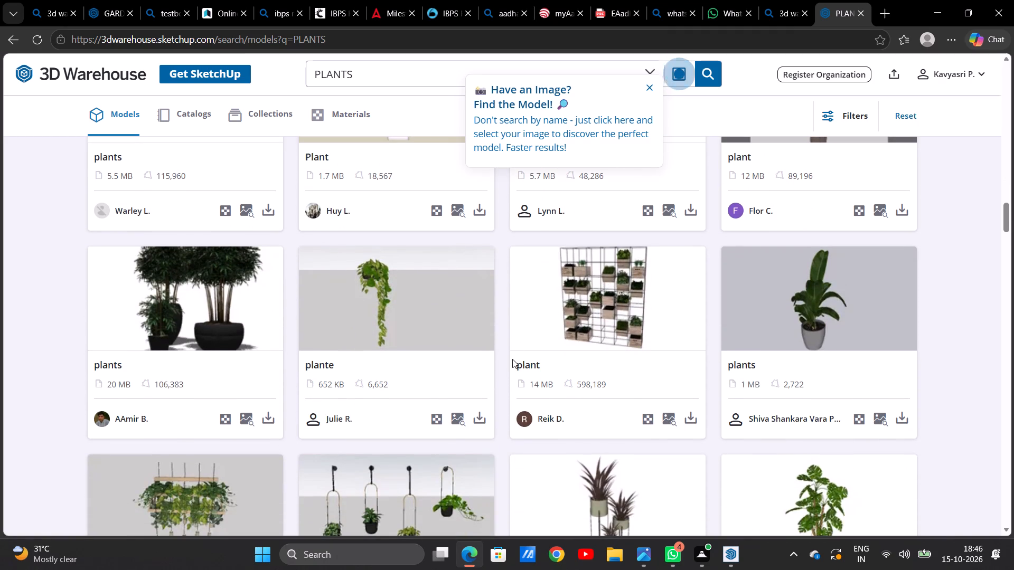
scroll(508, 339, "down", 2)
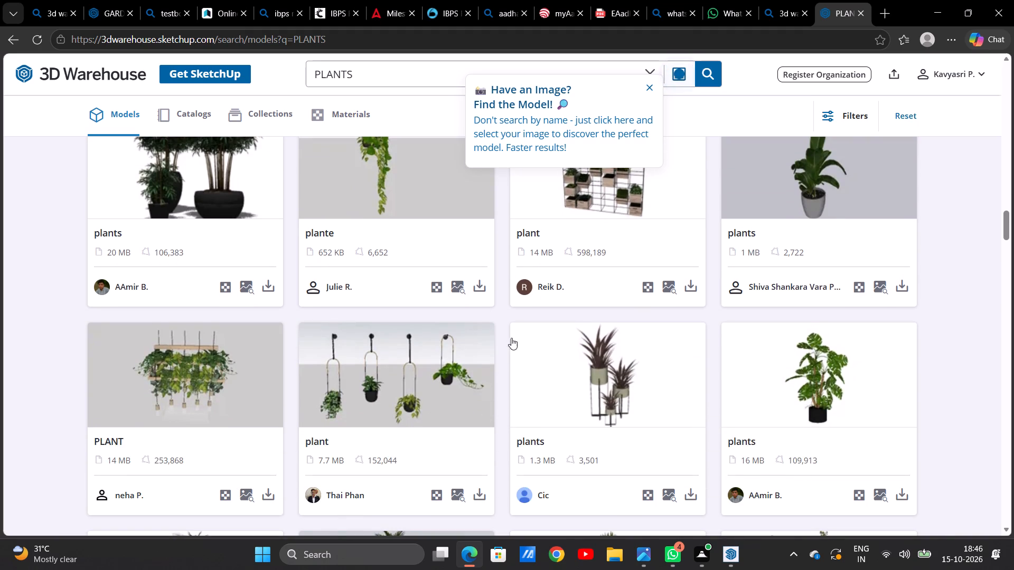
scroll(529, 327, "down", 3)
scroll(530, 326, "up", 2)
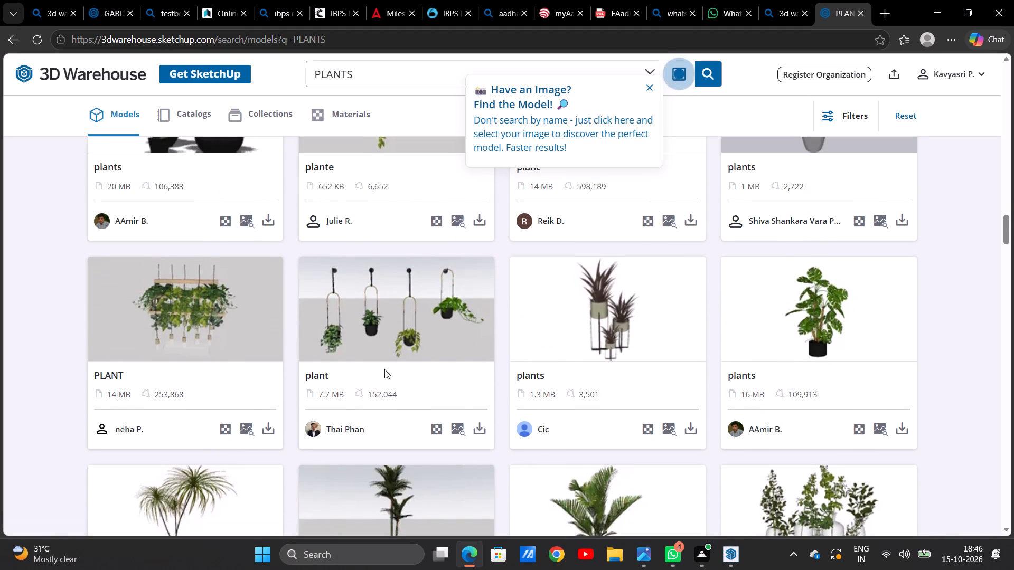
scroll(445, 362, "down", 4)
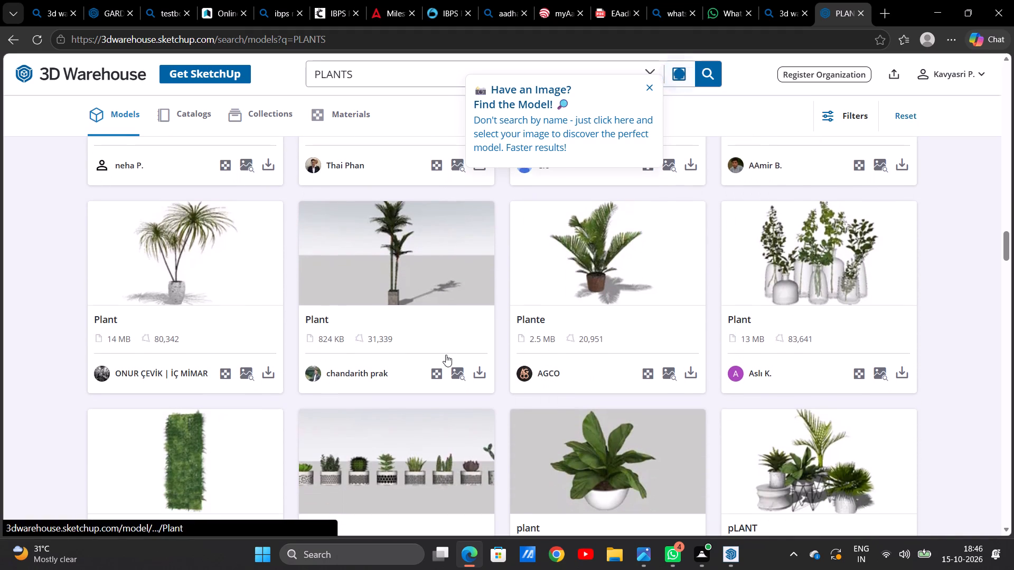
scroll(446, 355, "down", 4)
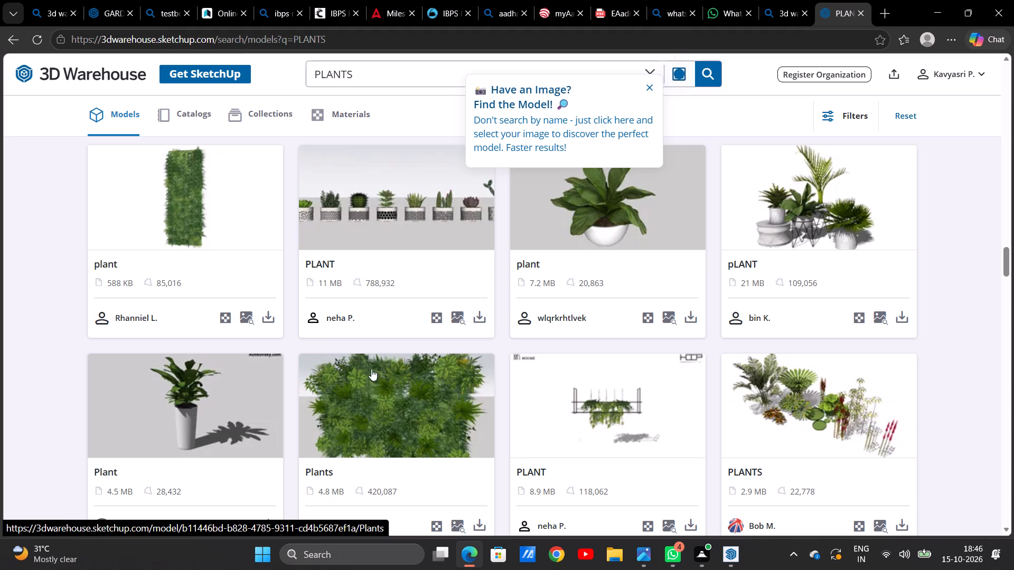
Look through the remaining loaded plant models, including shrubs, hedges and planter boxes, to the end of the list.
scroll(409, 343, "down", 2)
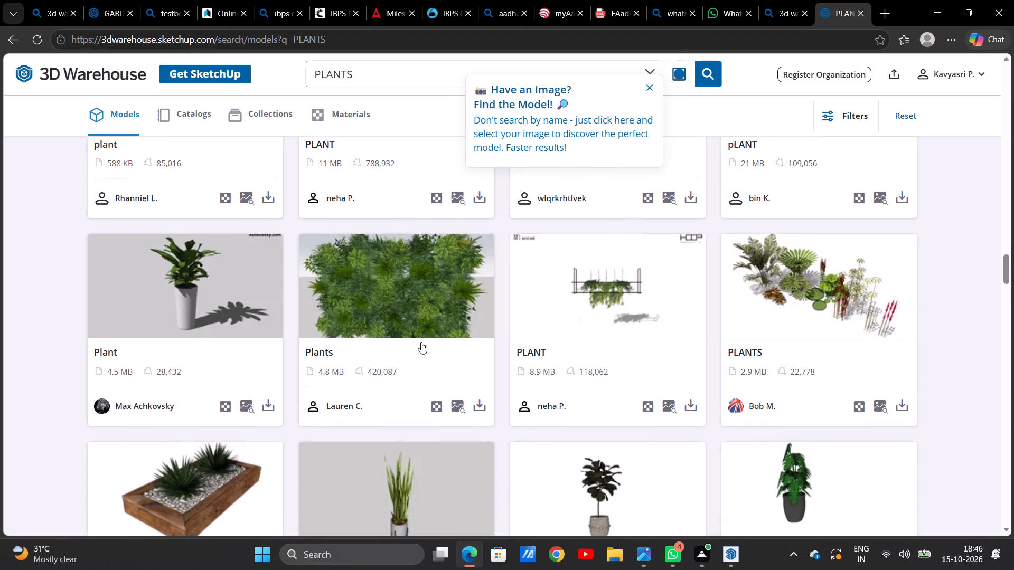
scroll(421, 342, "down", 5)
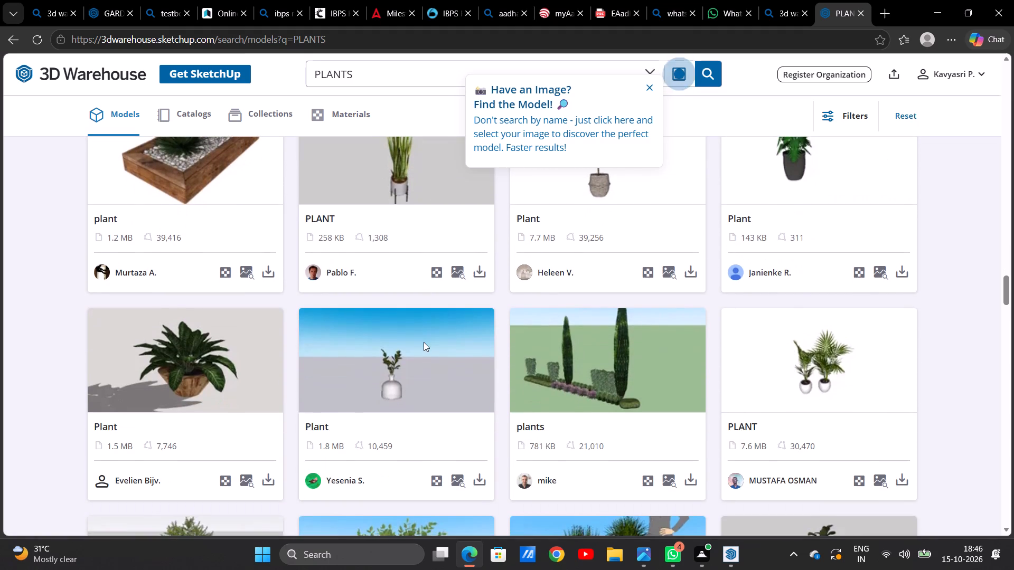
scroll(424, 342, "down", 2)
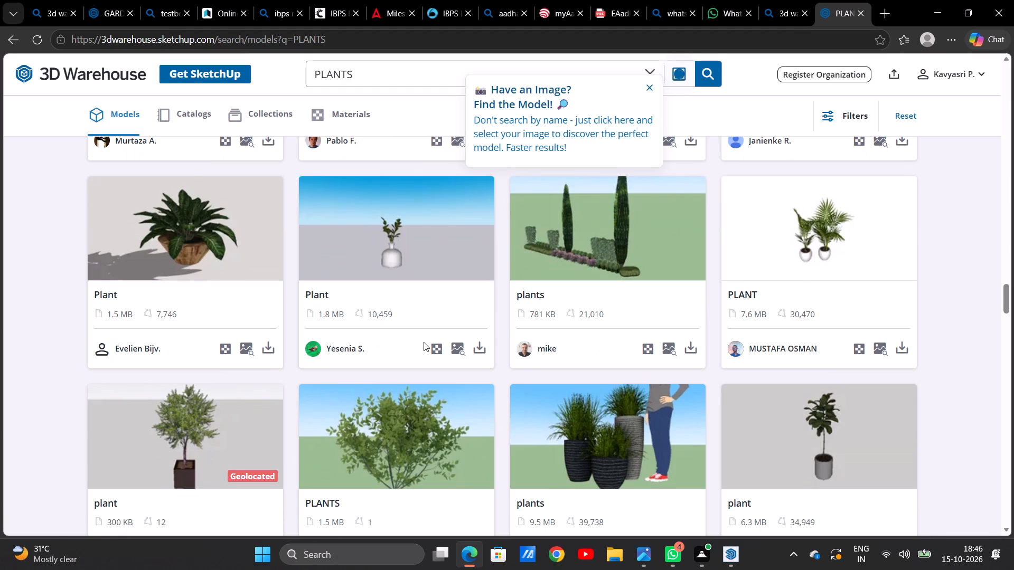
scroll(427, 341, "down", 3)
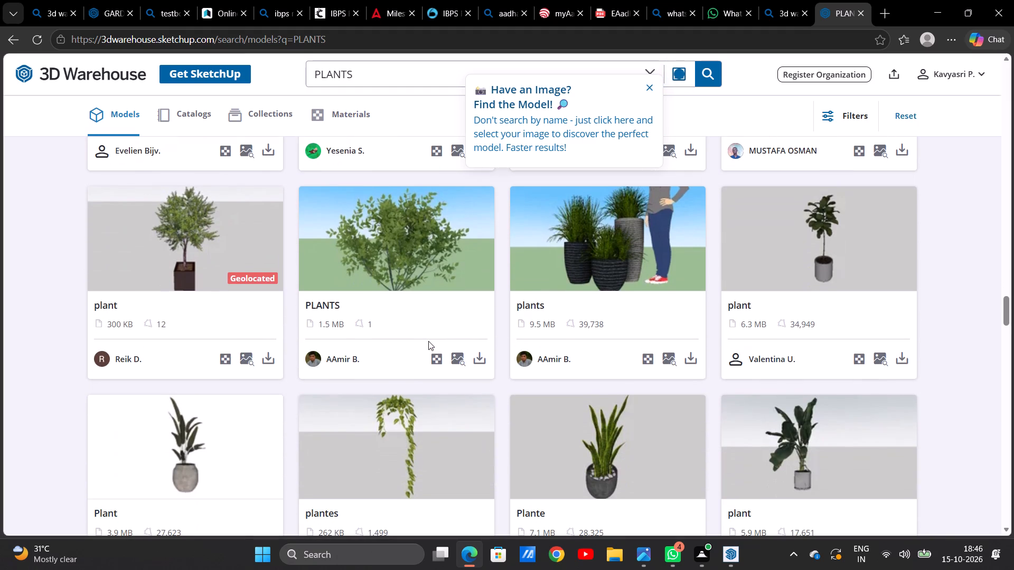
scroll(415, 368, "down", 5)
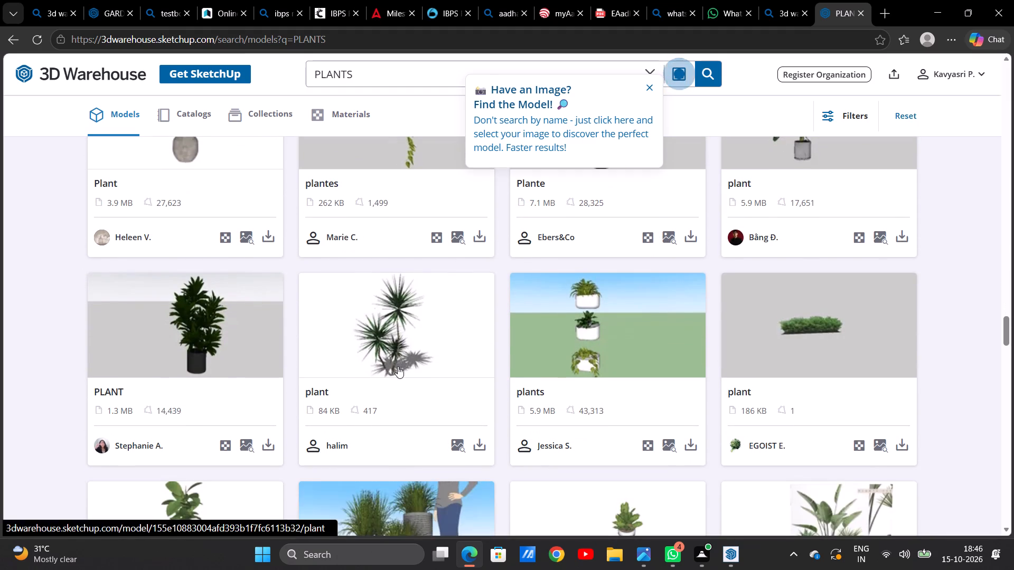
scroll(396, 348, "down", 4)
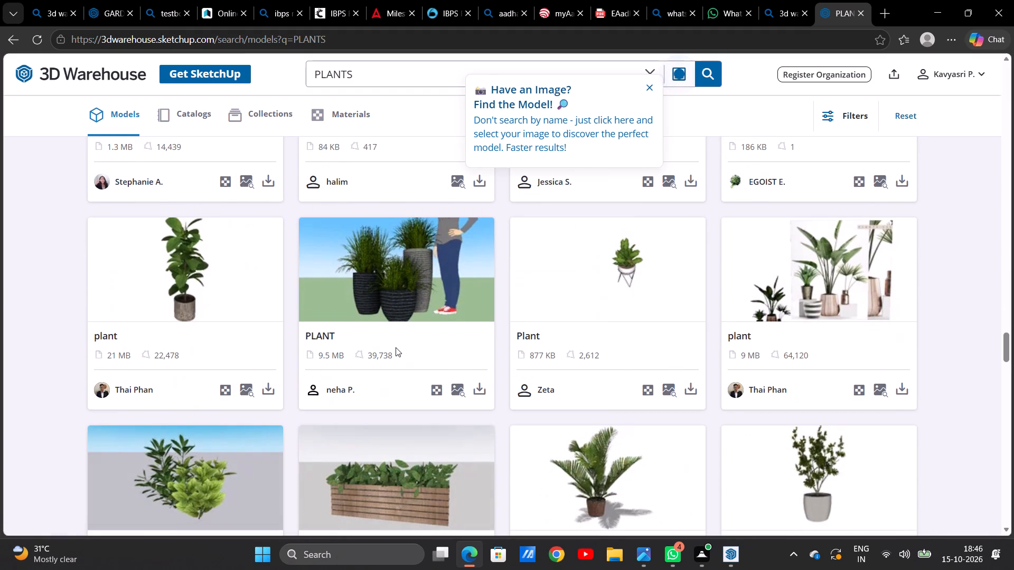
scroll(400, 404, "down", 3)
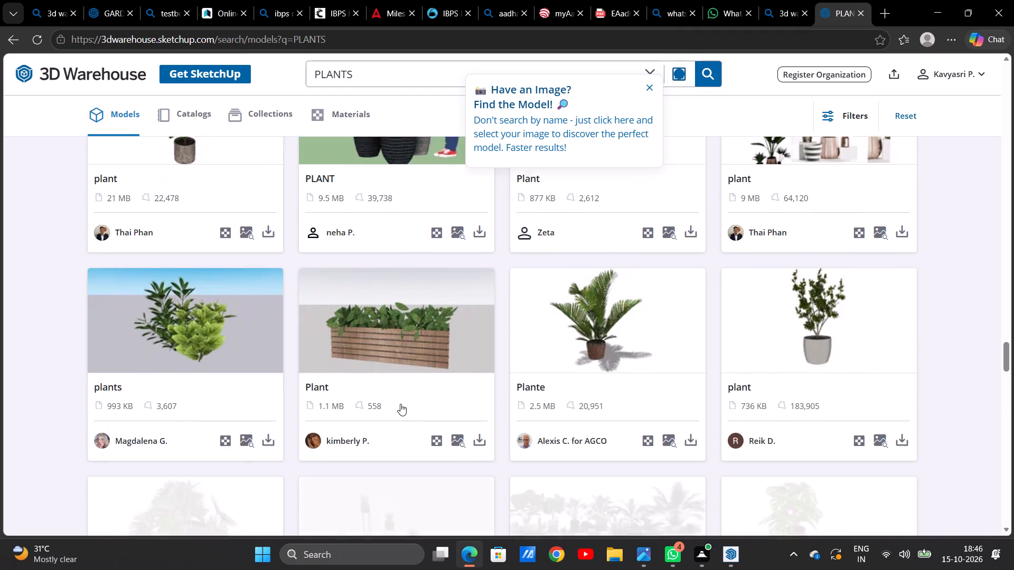
scroll(396, 394, "down", 2)
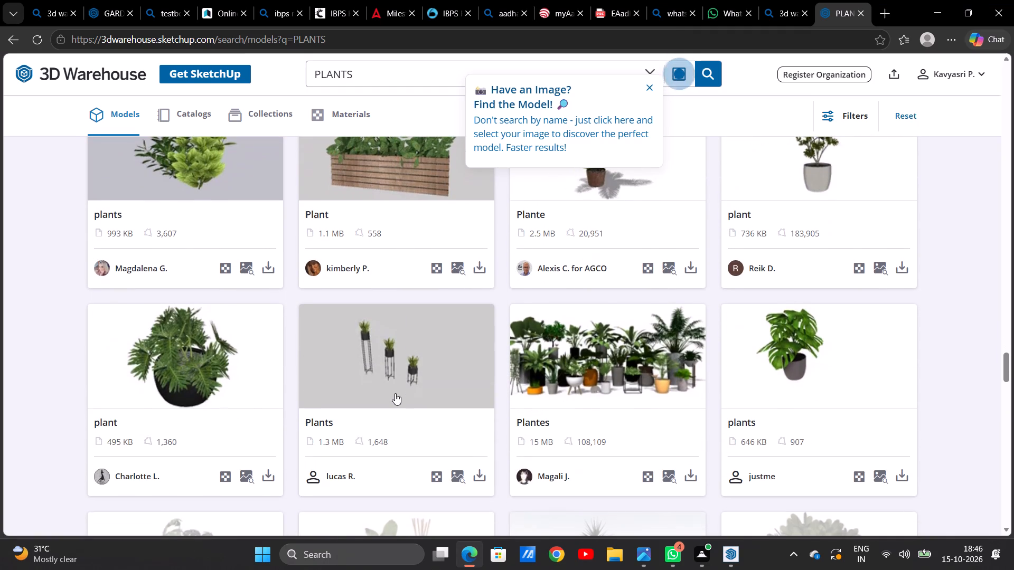
scroll(395, 393, "down", 3)
scroll(395, 393, "up", 2)
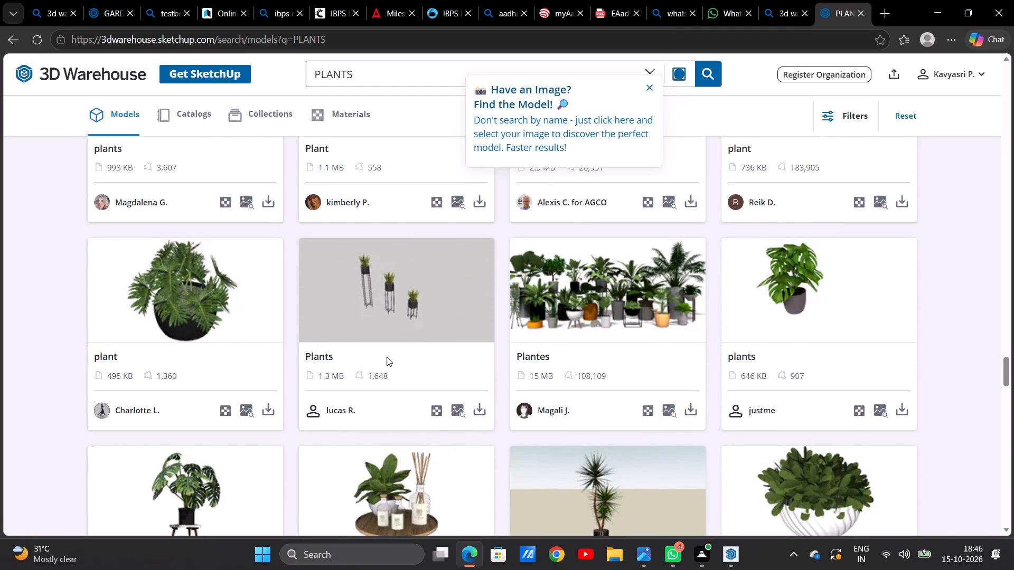
scroll(387, 357, "down", 3)
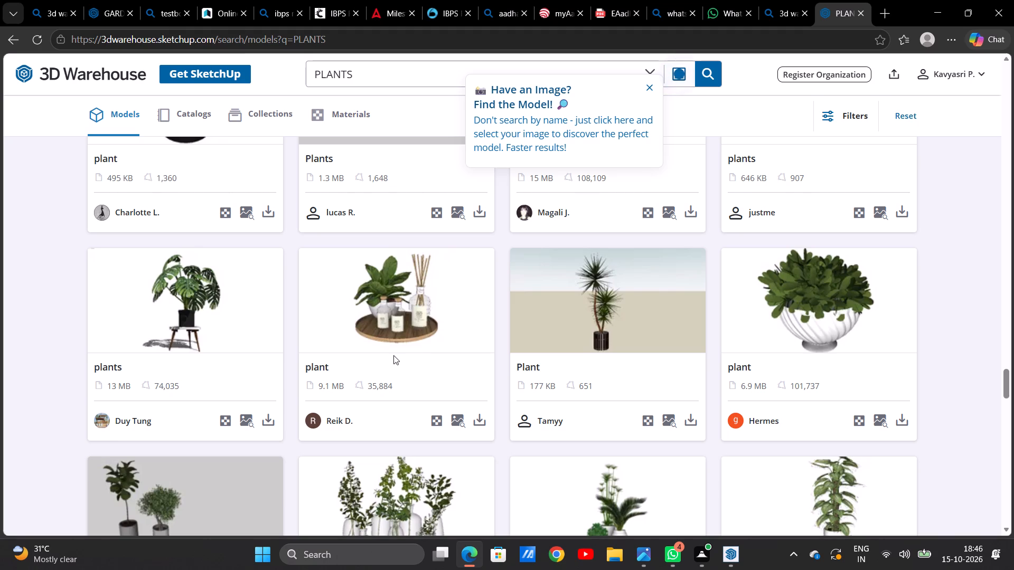
scroll(337, 365, "down", 4)
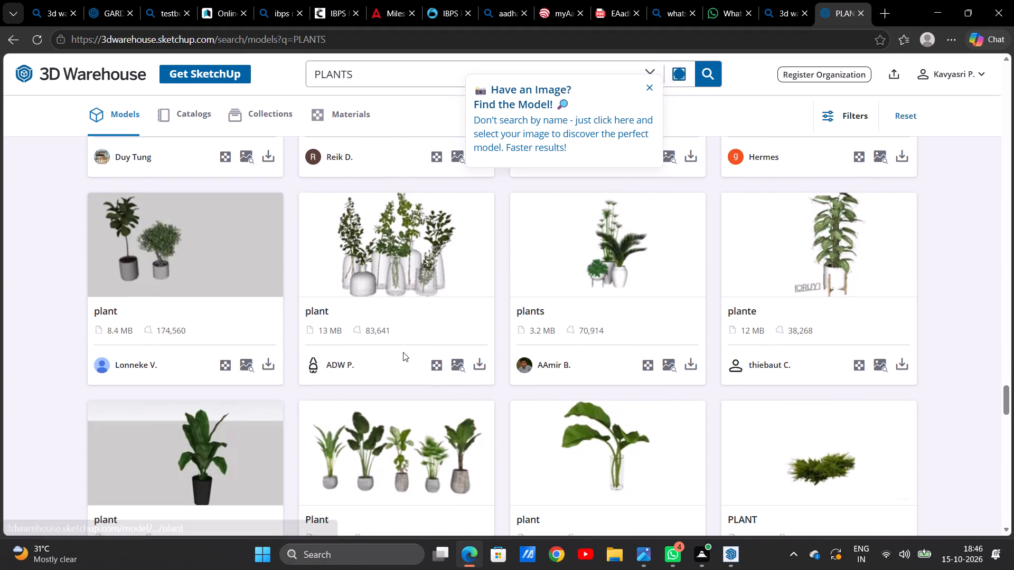
scroll(403, 352, "down", 6)
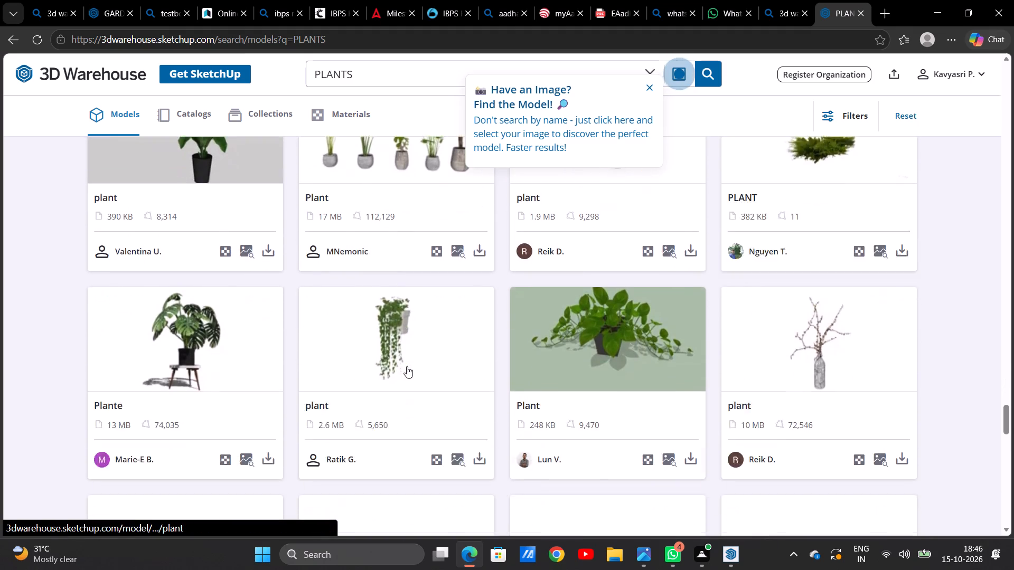
scroll(407, 366, "down", 6)
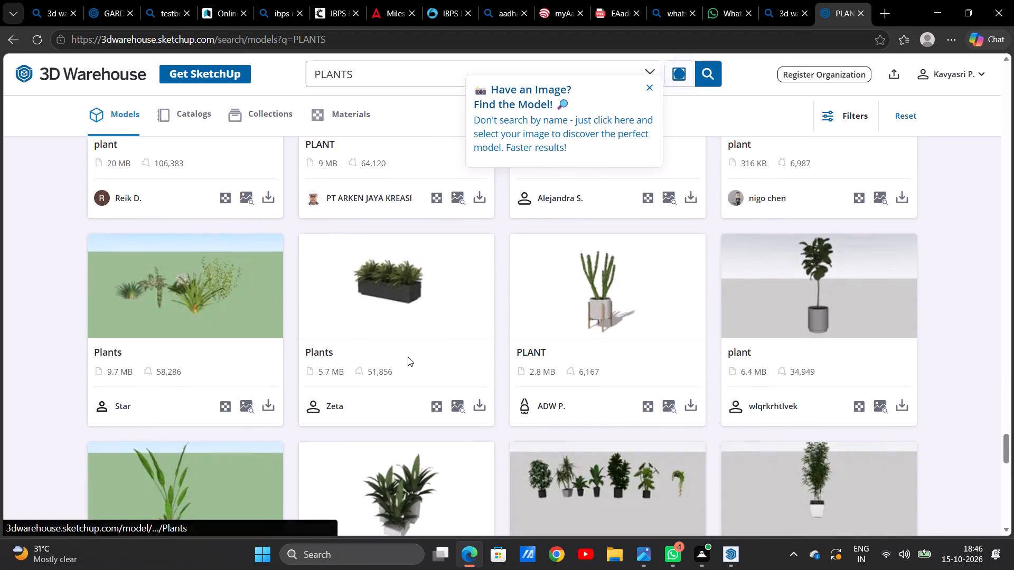
scroll(380, 346, "down", 4)
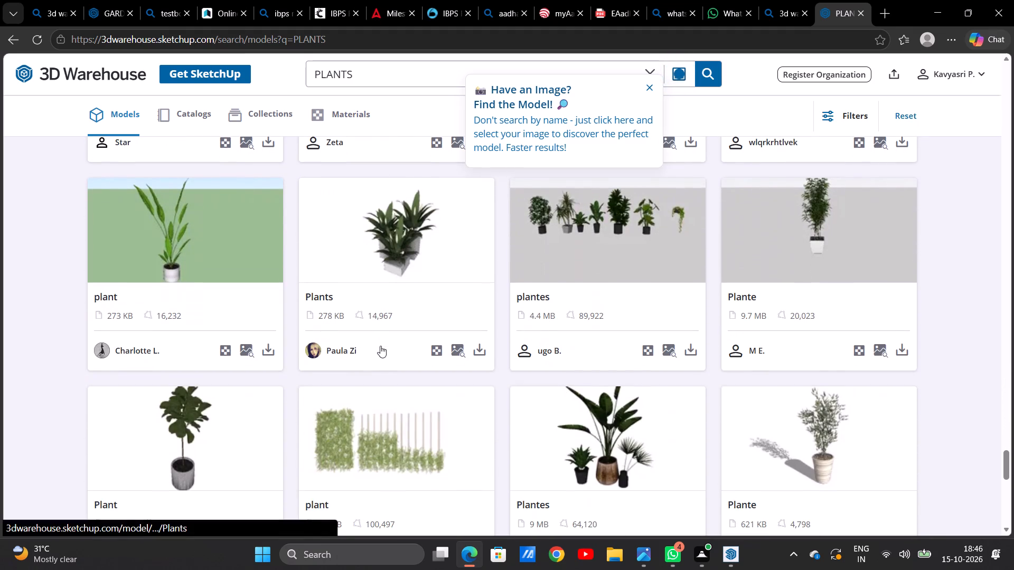
scroll(384, 346, "down", 7)
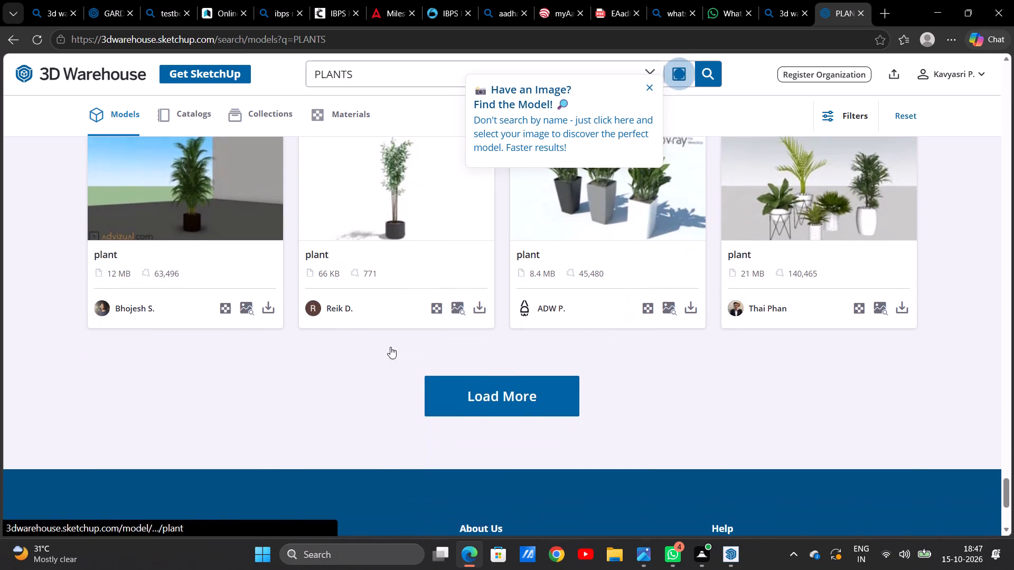
Load another batch of PLANTS models and look through the new potted, hanging and green-wall plants for ones that suit the house.
scroll(390, 347, "down", 1)
left_click(449, 334)
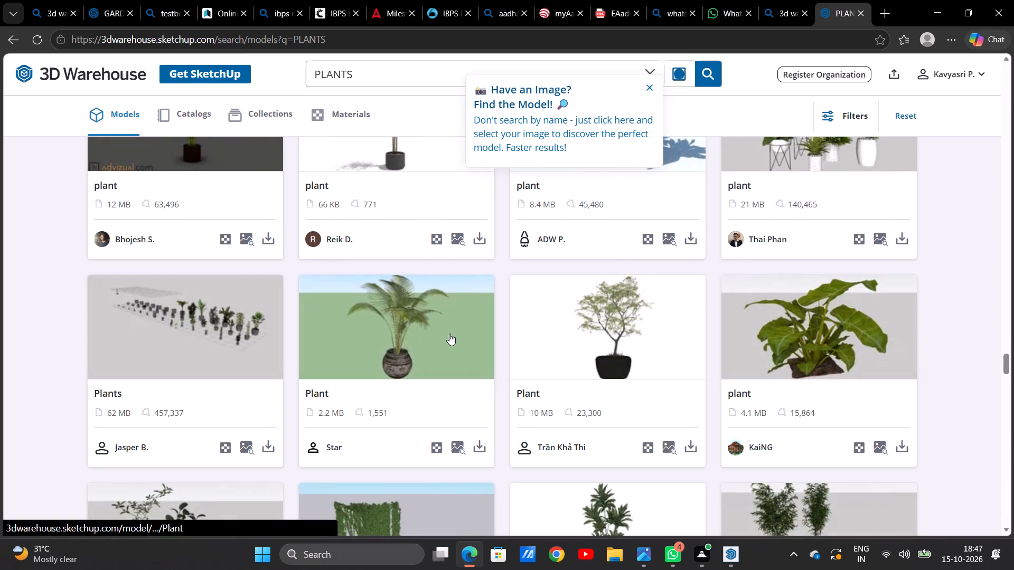
scroll(436, 341, "down", 2)
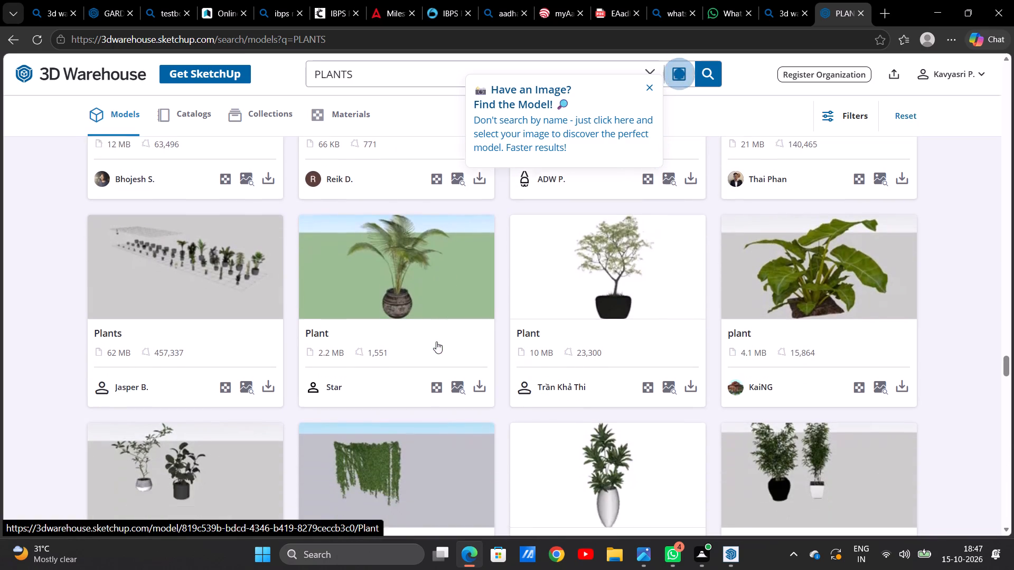
scroll(436, 341, "down", 10)
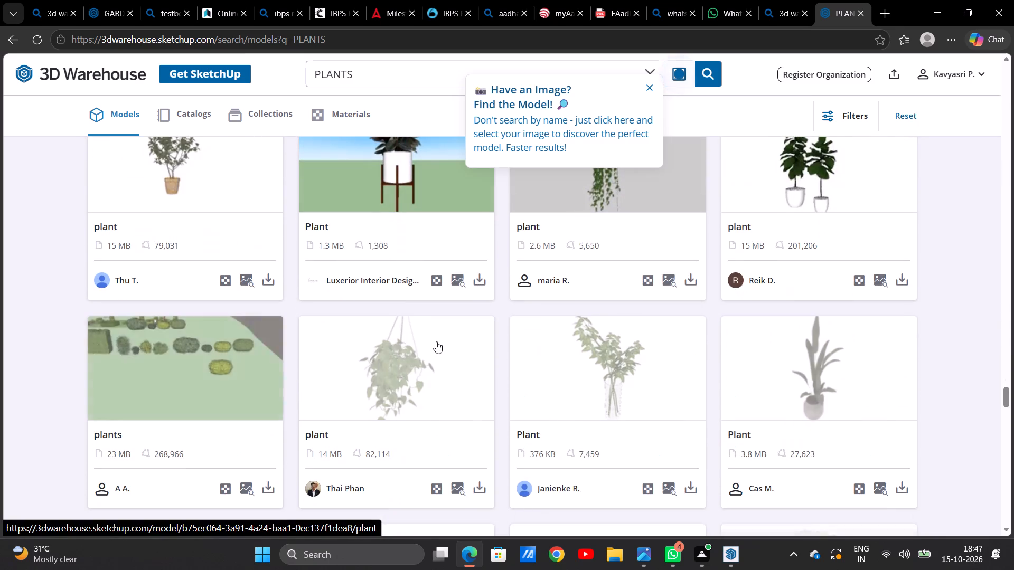
scroll(436, 341, "down", 4)
scroll(436, 341, "up", 3)
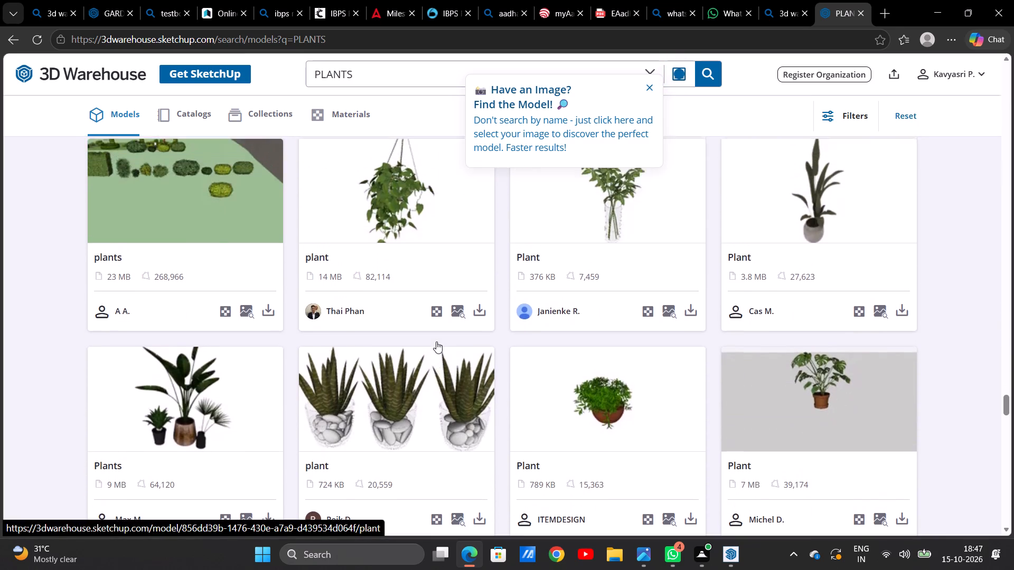
scroll(436, 341, "up", 2)
scroll(436, 341, "down", 9)
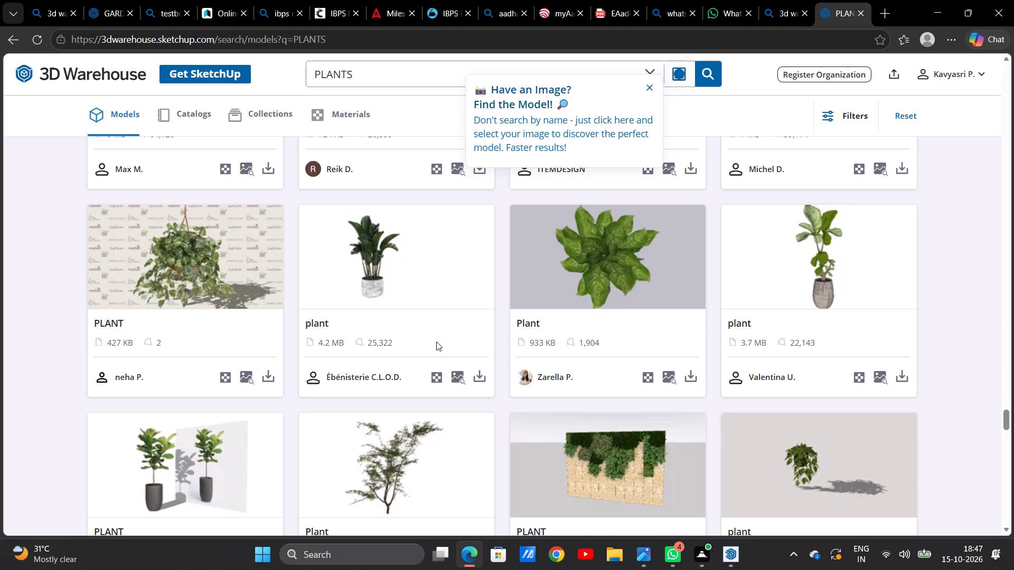
scroll(430, 341, "down", 7)
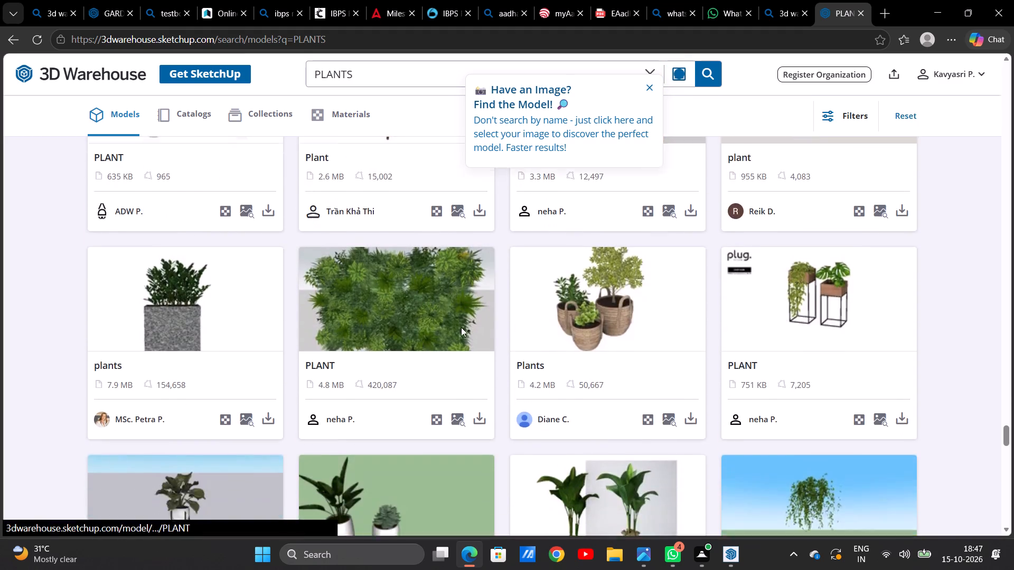
scroll(461, 327, "down", 6)
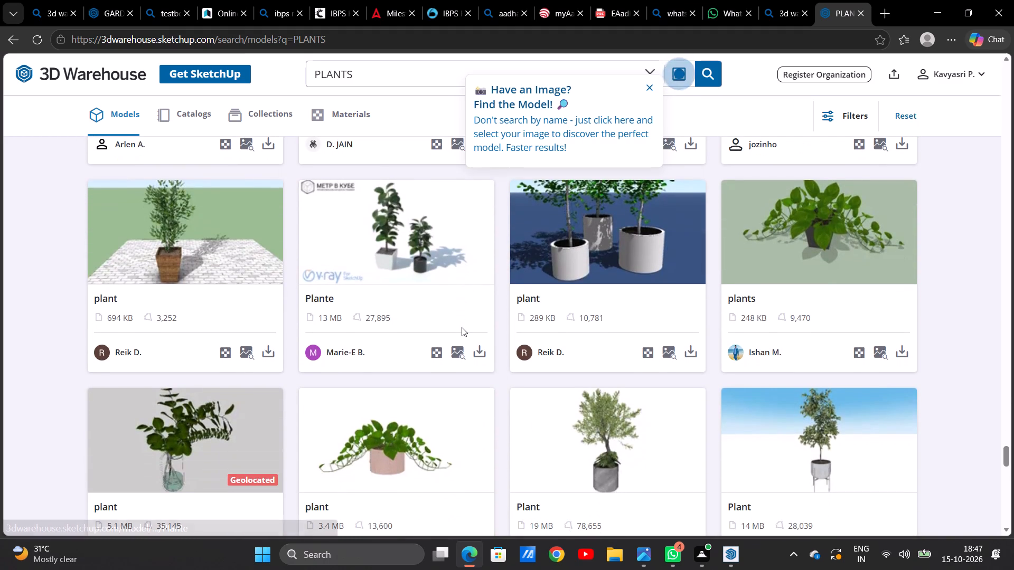
scroll(462, 335, "down", 4)
Go back up the PLANTS results to re-examine the earlier planter-box and potted plant models.
scroll(463, 344, "up", 18)
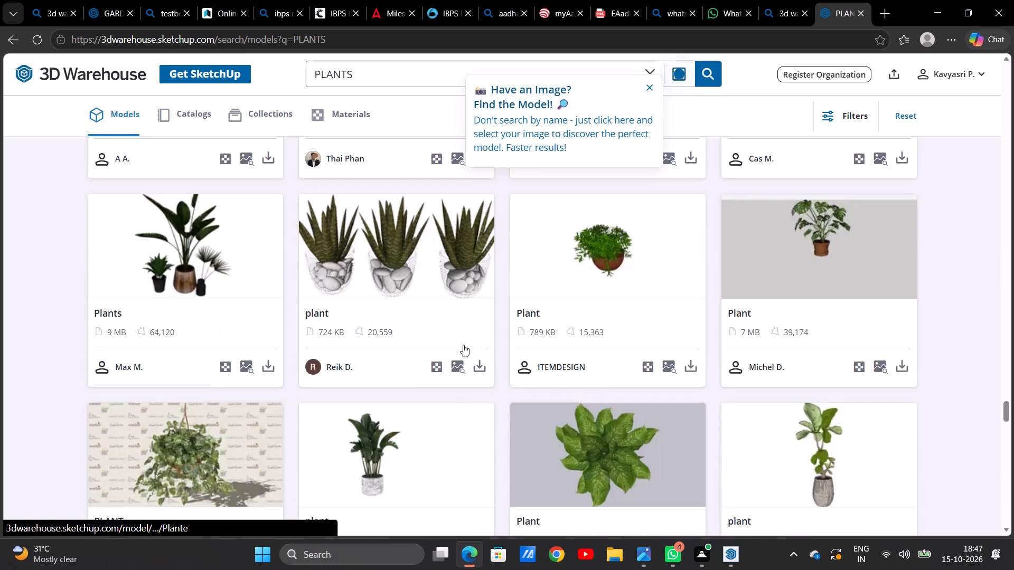
scroll(463, 345, "up", 3)
scroll(463, 345, "down", 1)
scroll(463, 345, "up", 19)
scroll(463, 345, "up", 4)
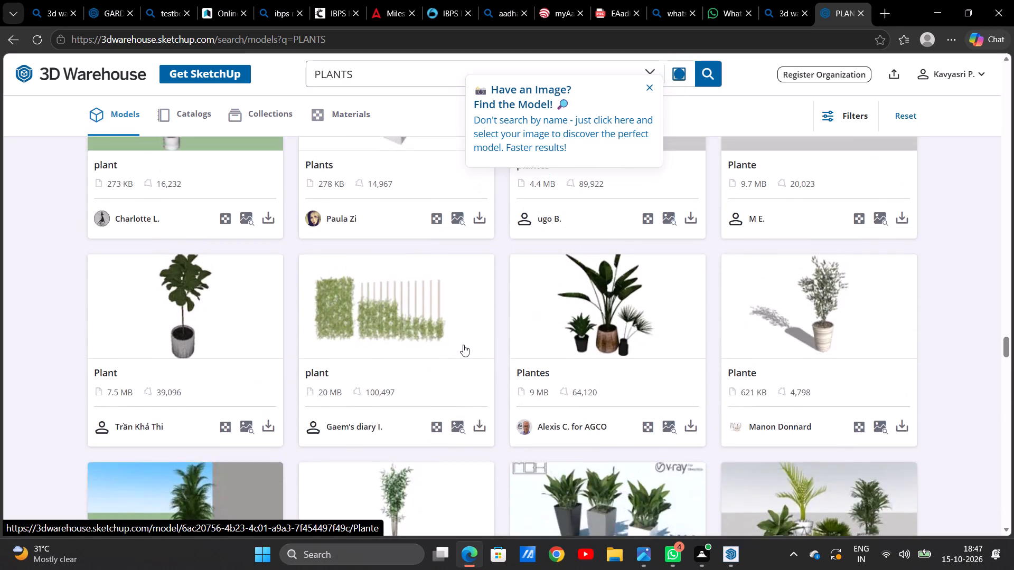
scroll(463, 345, "up", 5)
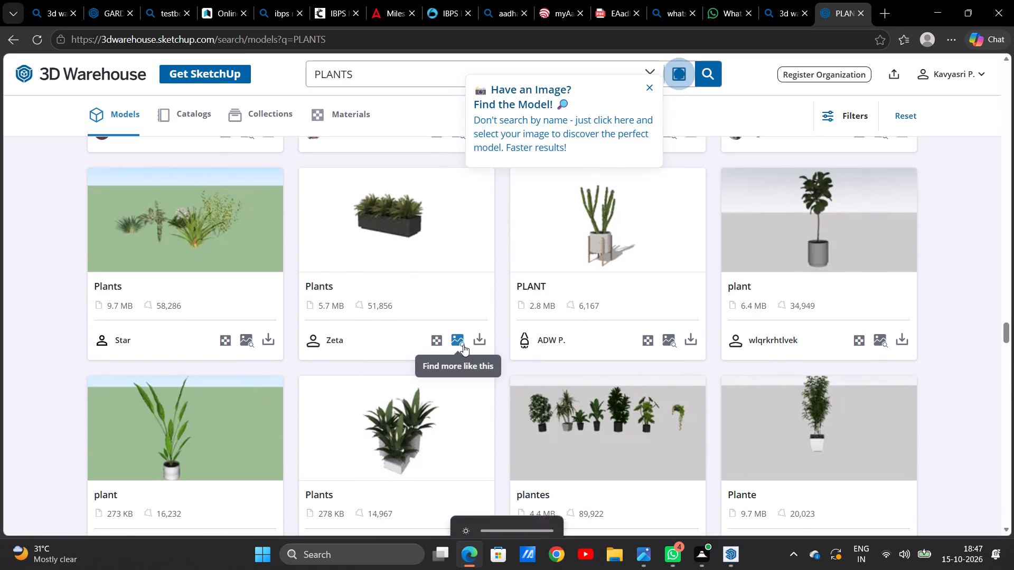
Look through the PLANTS models again from the planter boxes to the end of the loaded list, comparing potted plants, green walls and grasses.
scroll(463, 348, "down", 4)
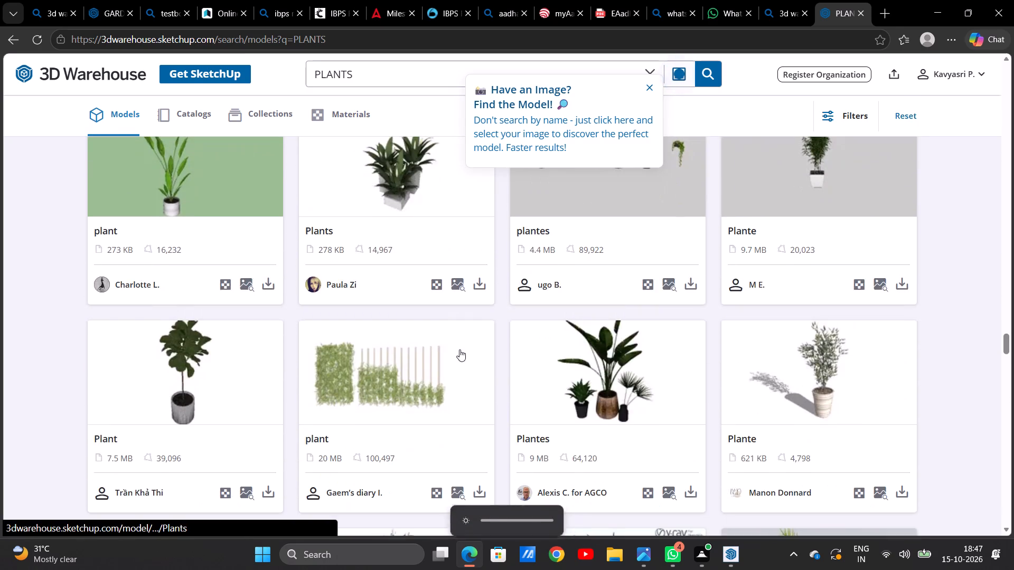
scroll(458, 354, "down", 17)
scroll(457, 354, "down", 7)
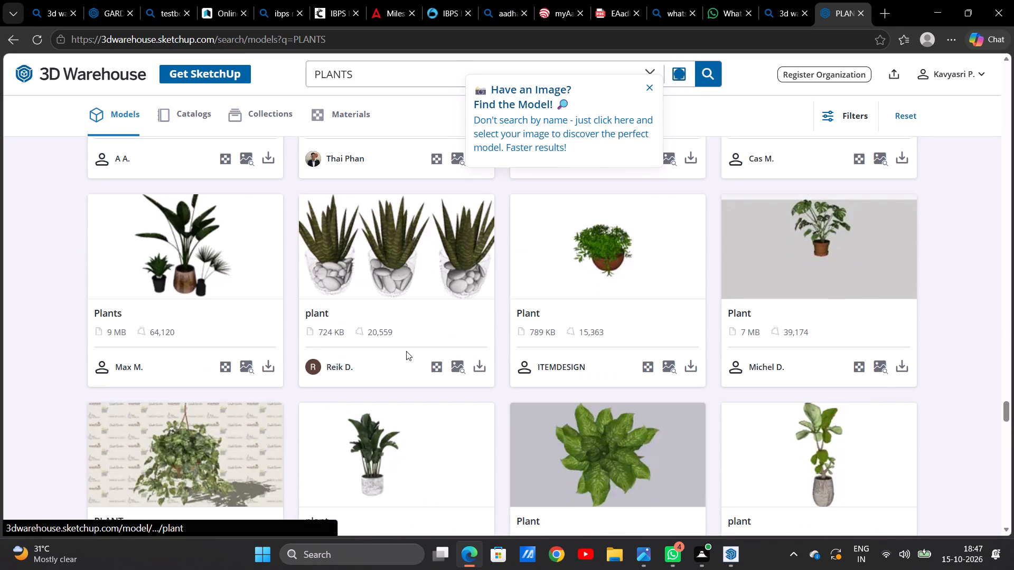
scroll(408, 351, "down", 3)
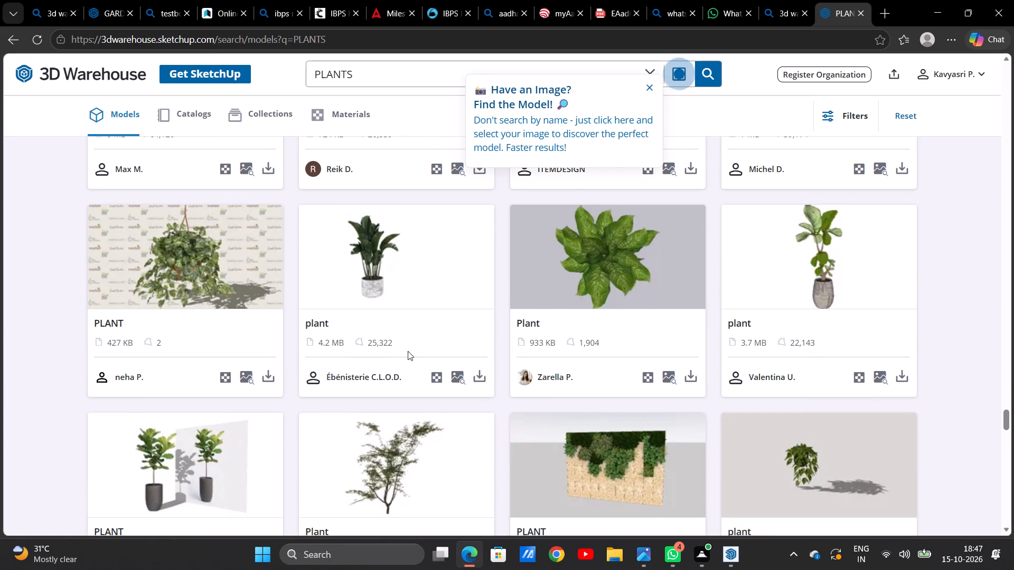
scroll(398, 355, "down", 9)
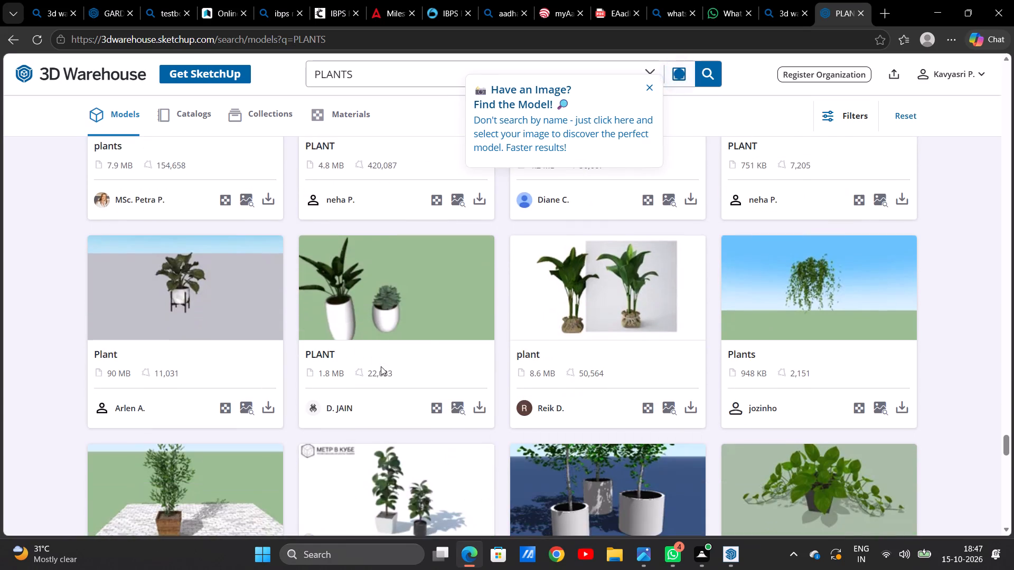
scroll(381, 366, "down", 3)
scroll(309, 368, "down", 7)
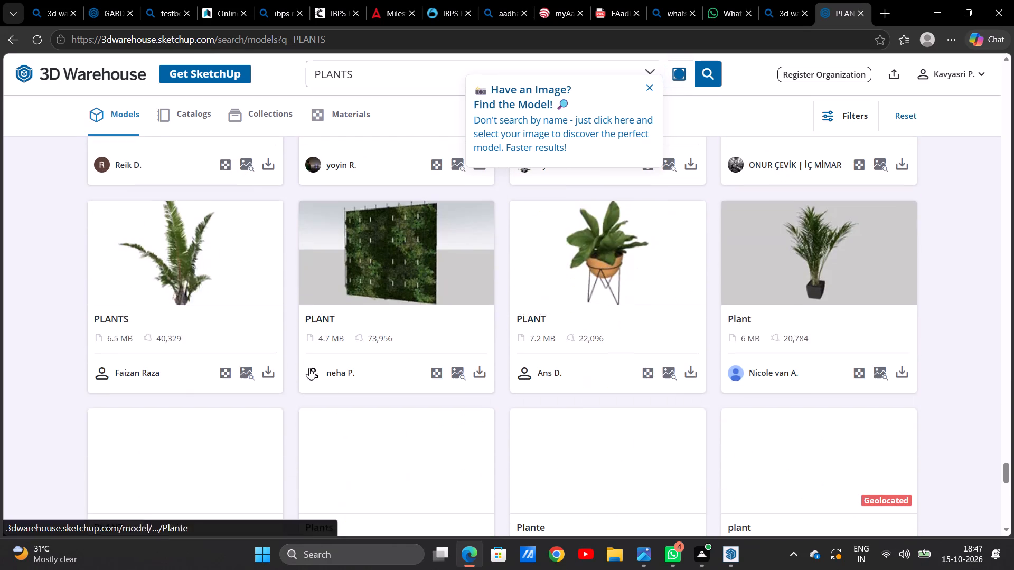
scroll(372, 353, "down", 10)
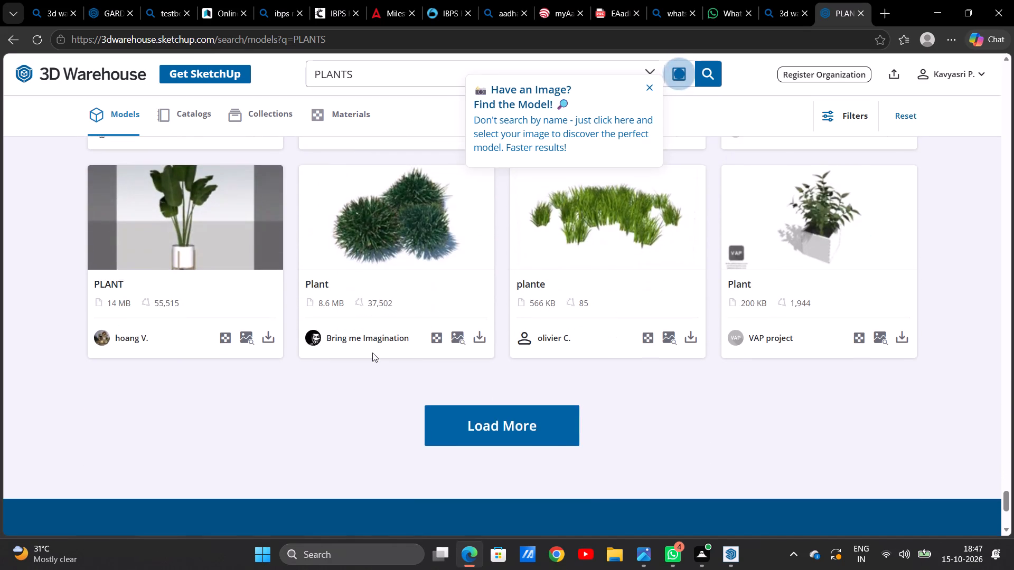
scroll(372, 353, "down", 1)
scroll(445, 309, "up", 6)
scroll(445, 309, "down", 1)
scroll(445, 309, "up", 6)
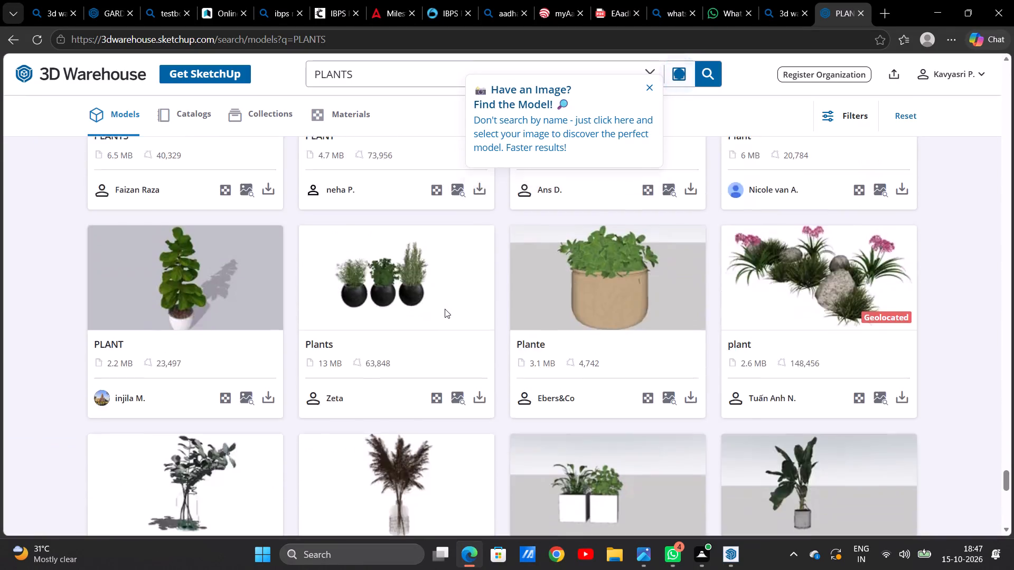
scroll(445, 309, "up", 2)
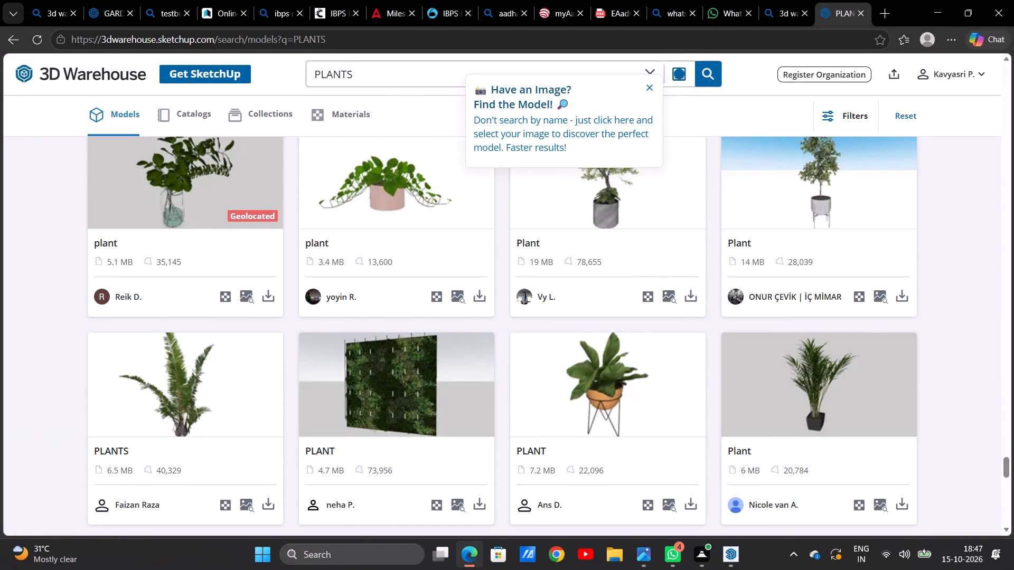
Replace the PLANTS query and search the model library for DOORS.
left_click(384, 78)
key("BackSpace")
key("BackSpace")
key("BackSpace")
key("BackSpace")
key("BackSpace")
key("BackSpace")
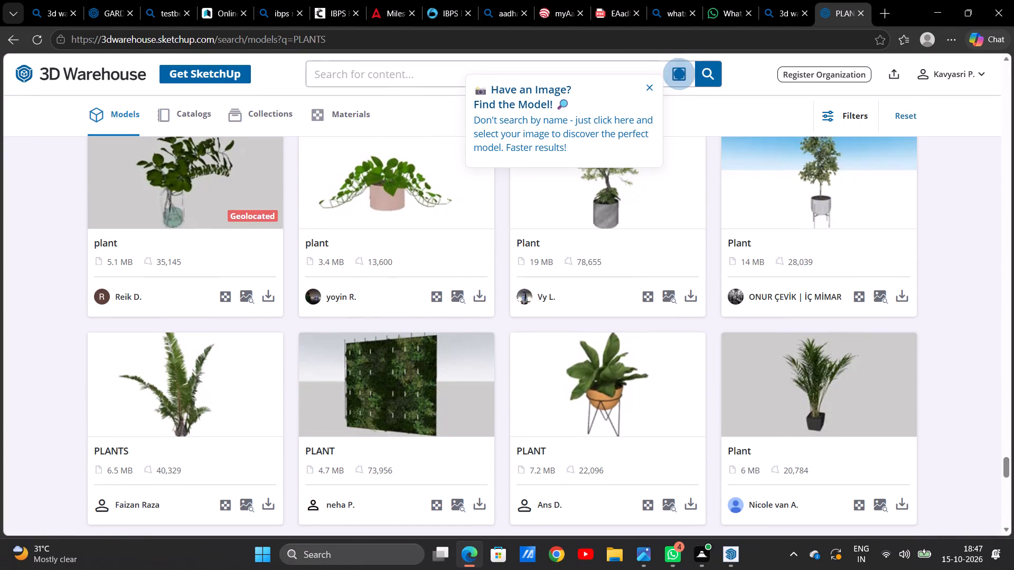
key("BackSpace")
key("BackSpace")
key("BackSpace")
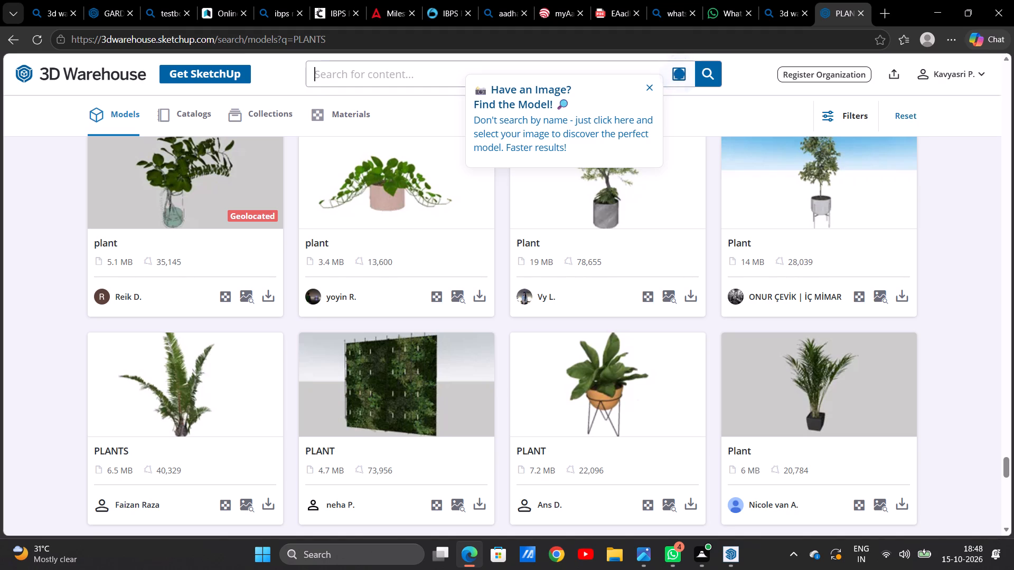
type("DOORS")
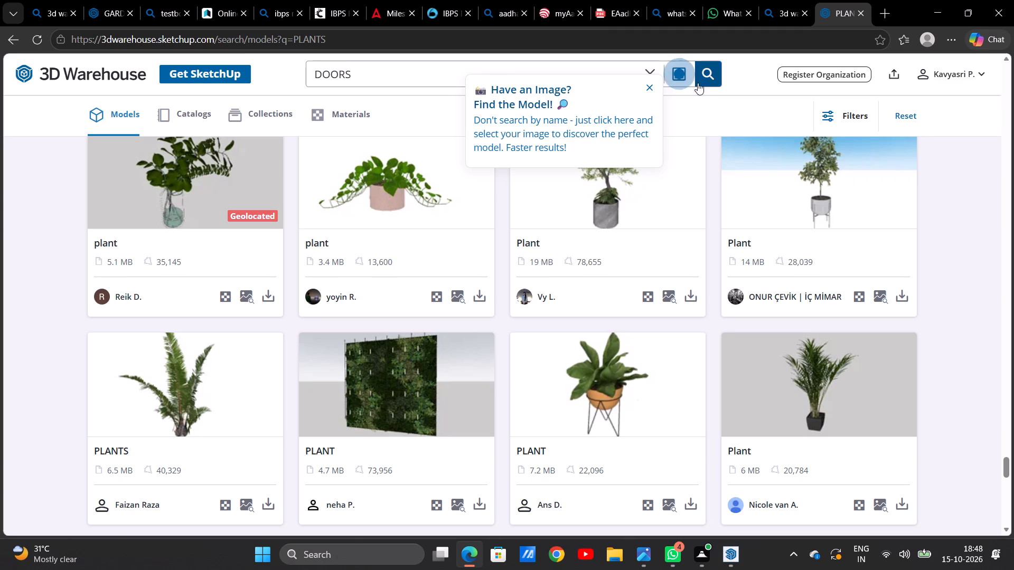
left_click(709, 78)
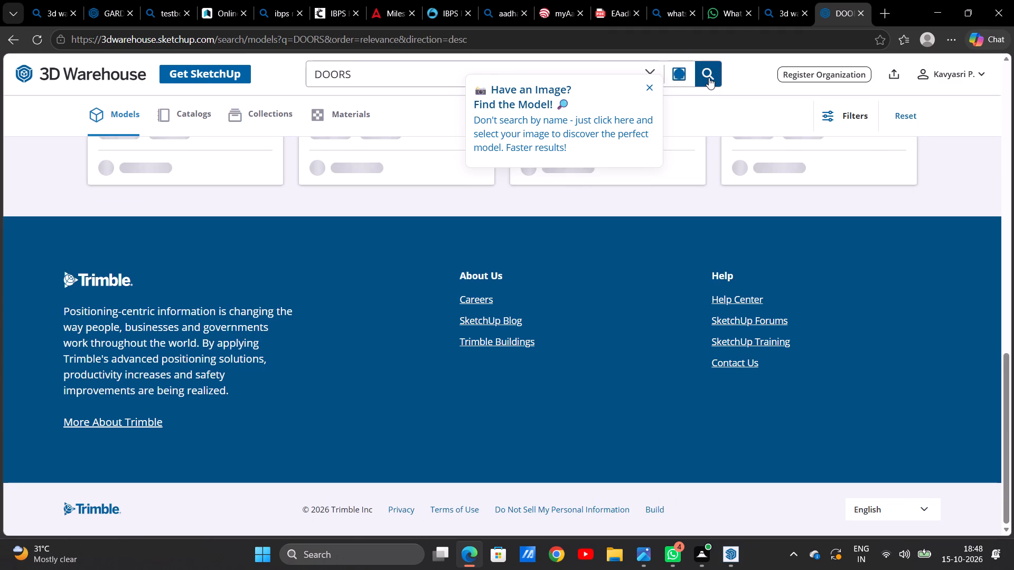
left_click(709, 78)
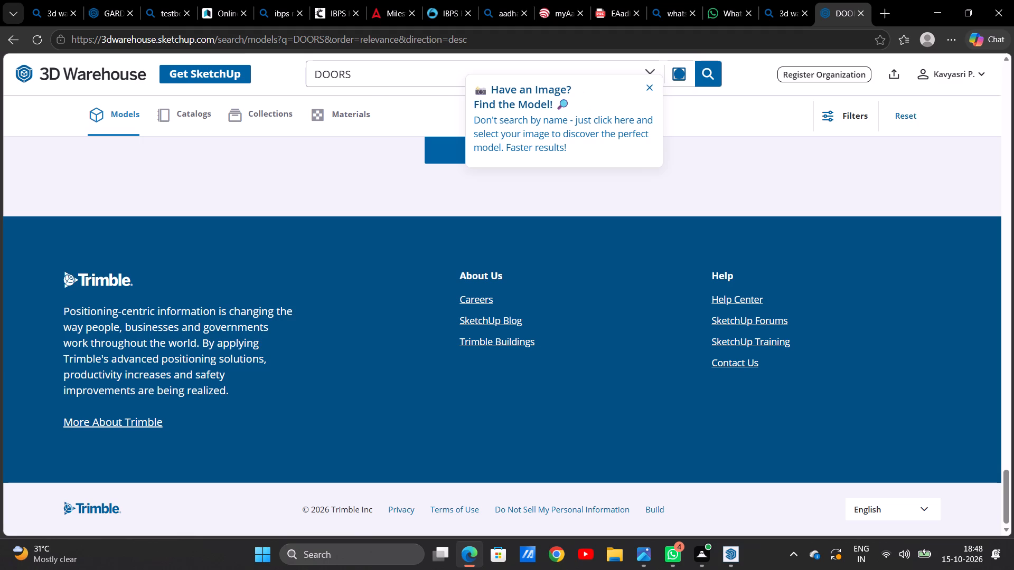
Replace the DOORS query and search the model library for TREES.
left_click(384, 75)
key("BackSpace")
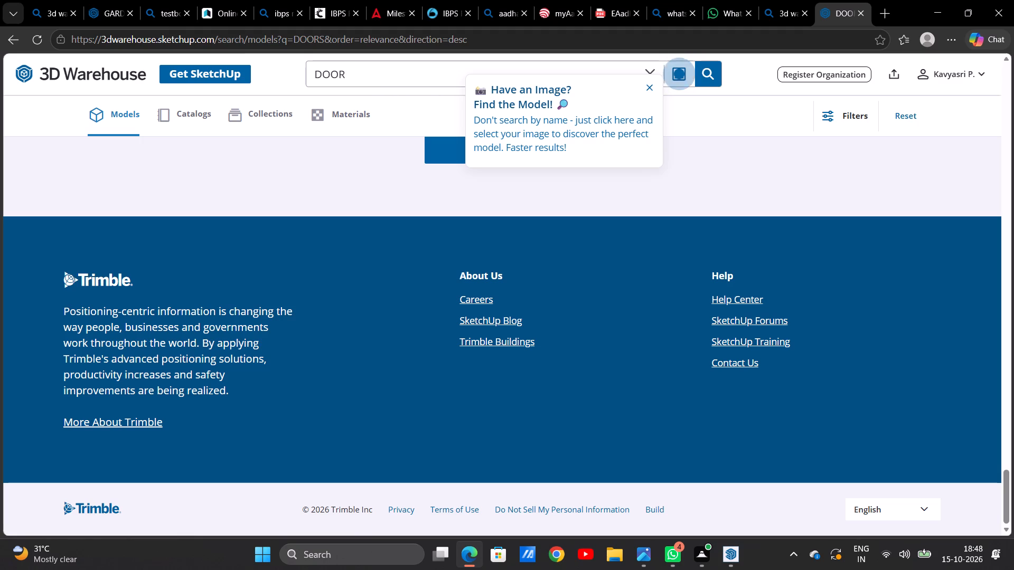
key("BackSpace")
key("BackSpace")
key("BackSpace")
key("BackSpace")
key("BackSpace")
type("TREES")
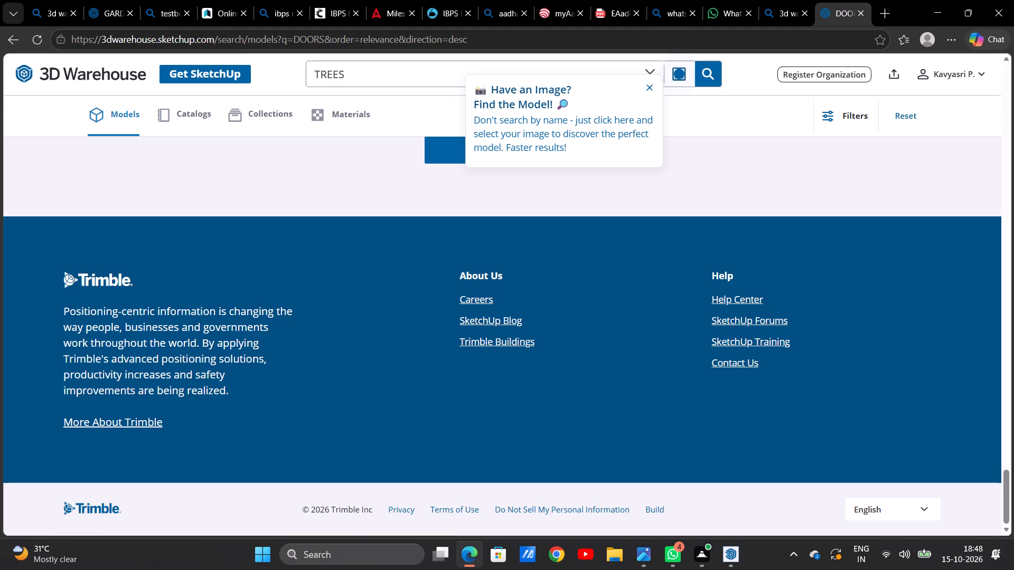
left_click(714, 73)
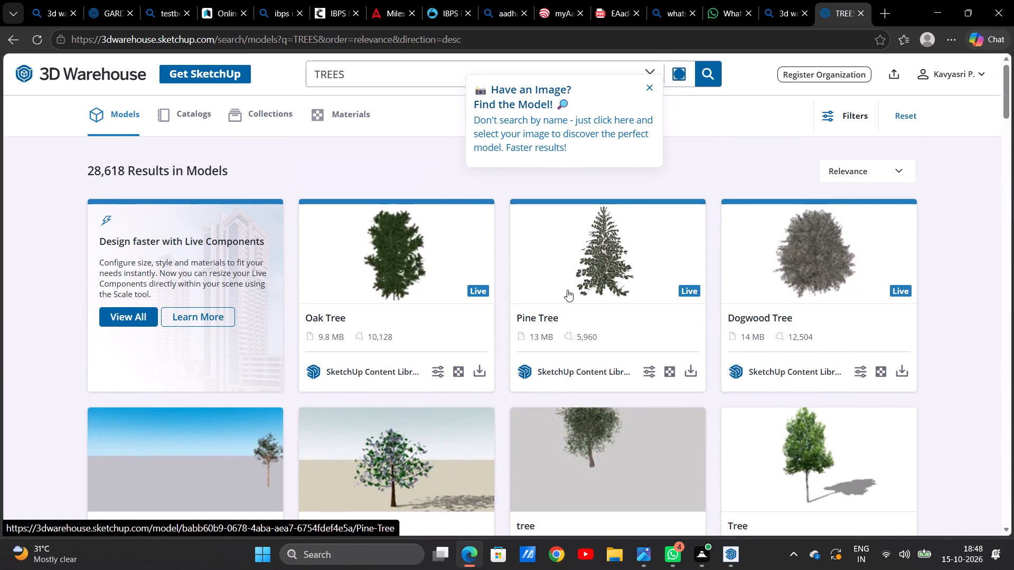
Look through the TREES results from the start of the list, comparing single trees, tree groups and potted trees.
scroll(492, 293, "down", 1)
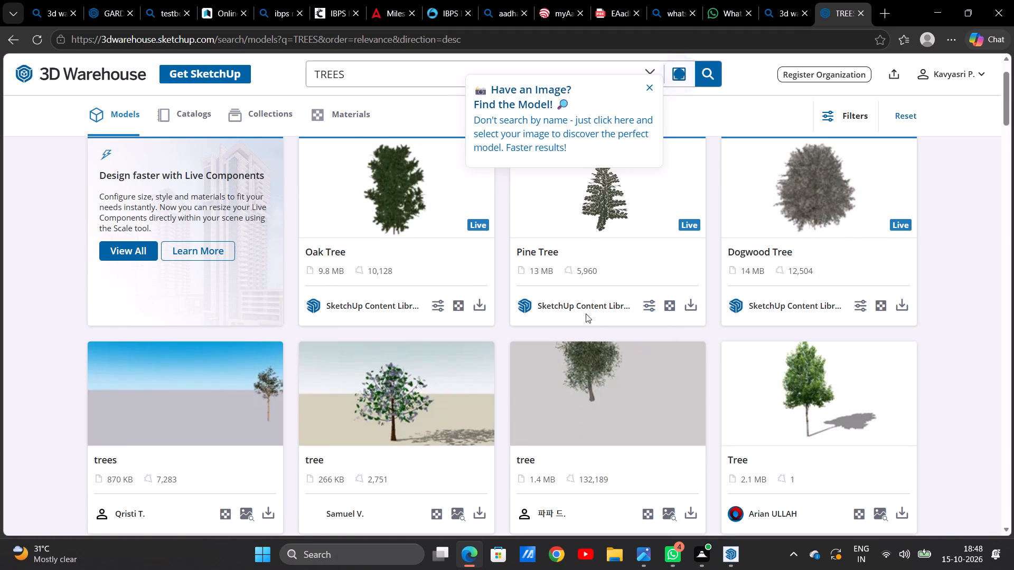
scroll(592, 290, "down", 3)
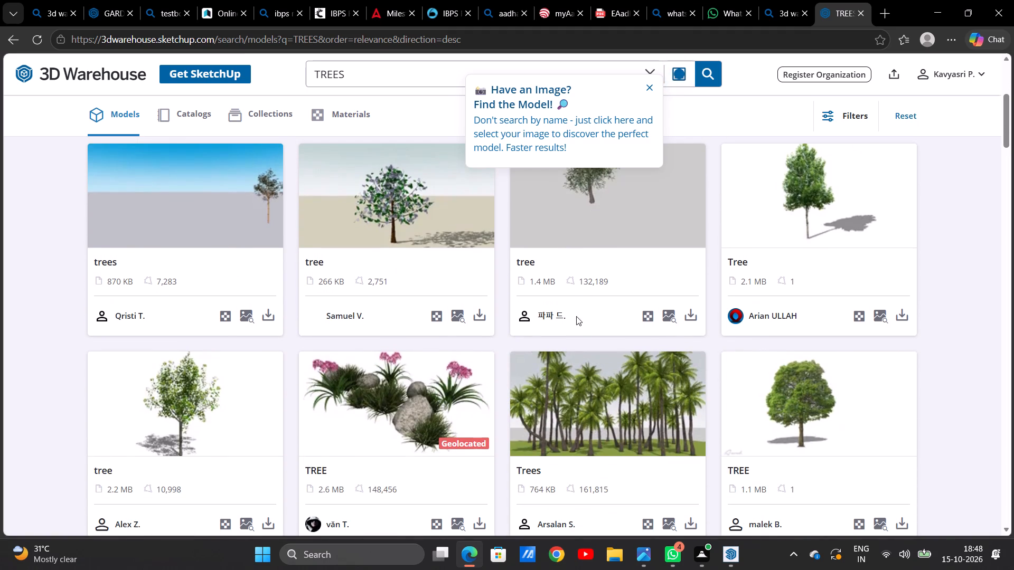
scroll(576, 316, "down", 3)
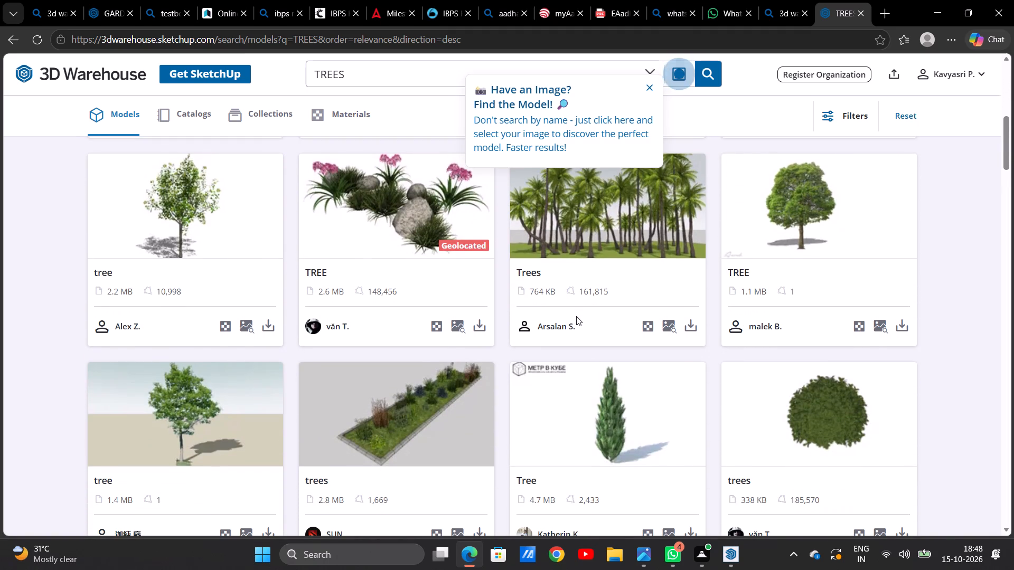
scroll(574, 381, "down", 8)
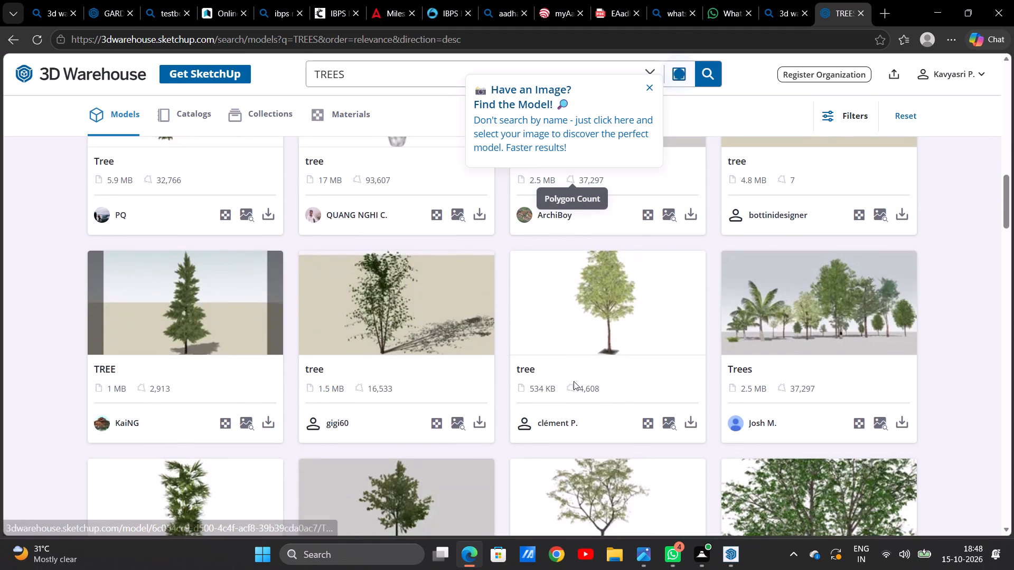
scroll(574, 381, "down", 8)
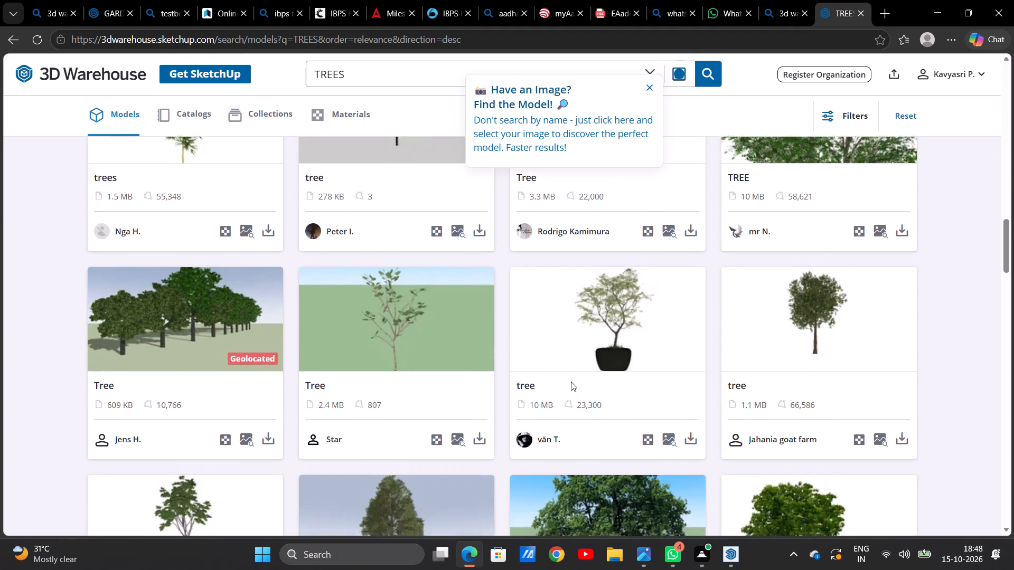
scroll(571, 382, "down", 10)
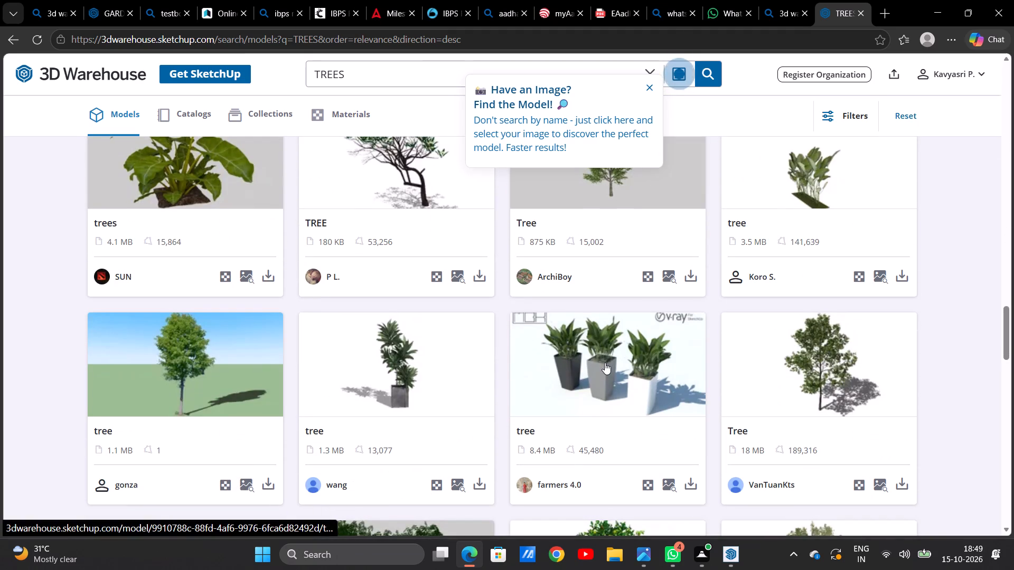
scroll(599, 366, "down", 8)
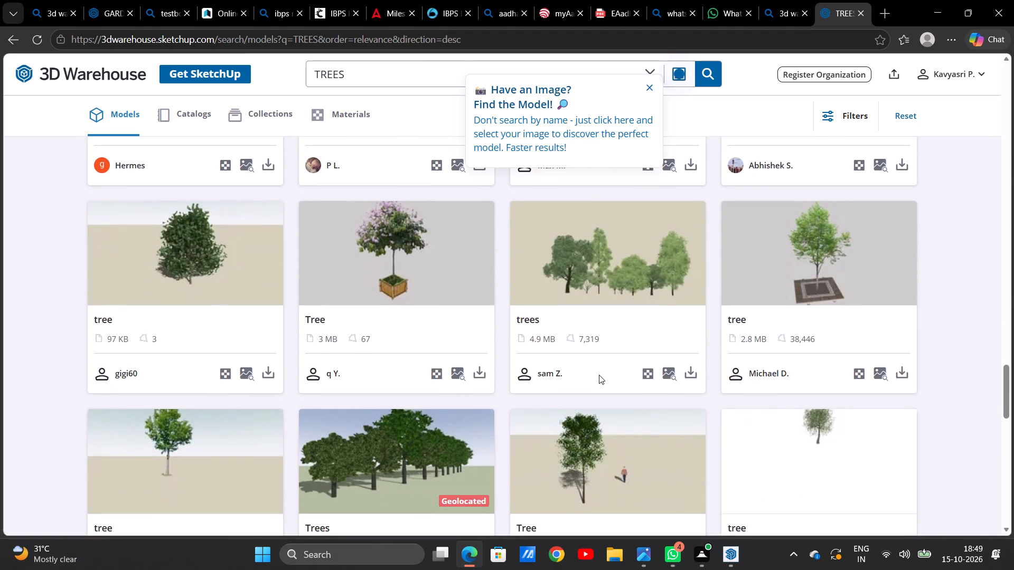
Compare the flowering, fruiting and grouped tree models again, continuing to the end of the loaded TREES results.
scroll(599, 375, "up", 4)
scroll(597, 318, "up", 2)
scroll(591, 318, "down", 1)
scroll(591, 318, "up", 1)
scroll(591, 318, "down", 4)
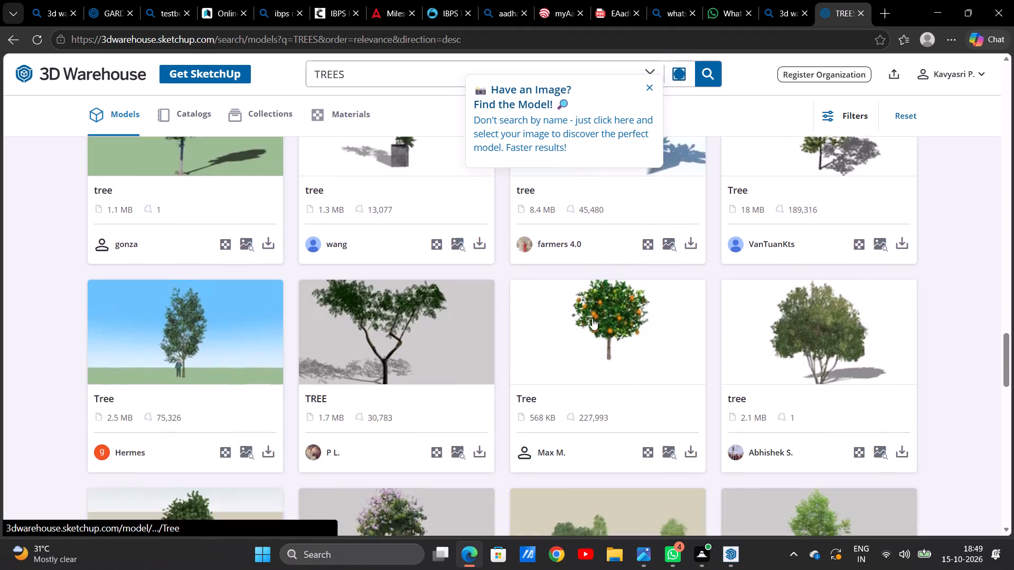
scroll(592, 318, "down", 2)
scroll(583, 318, "up", 1)
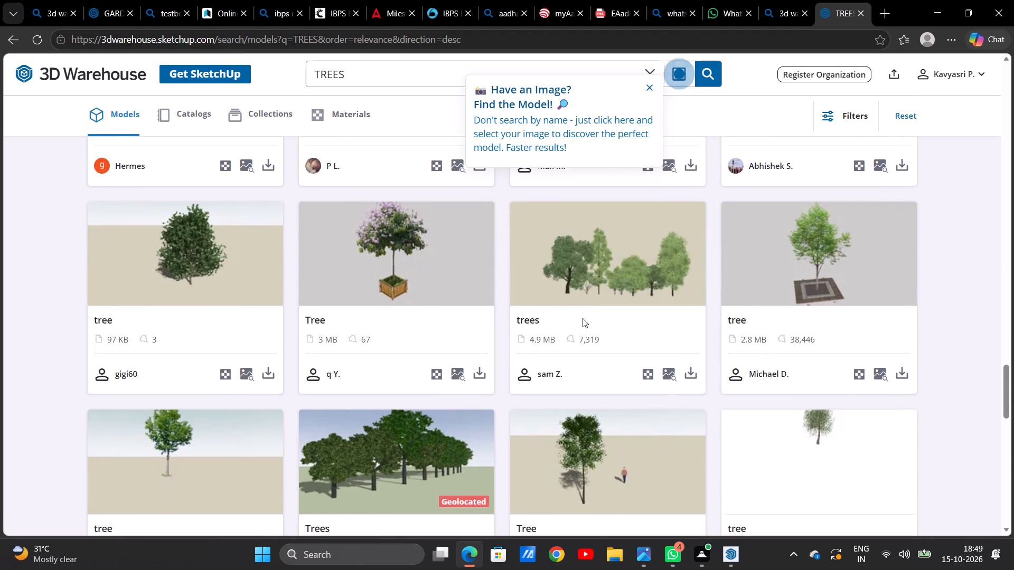
scroll(583, 318, "up", 3)
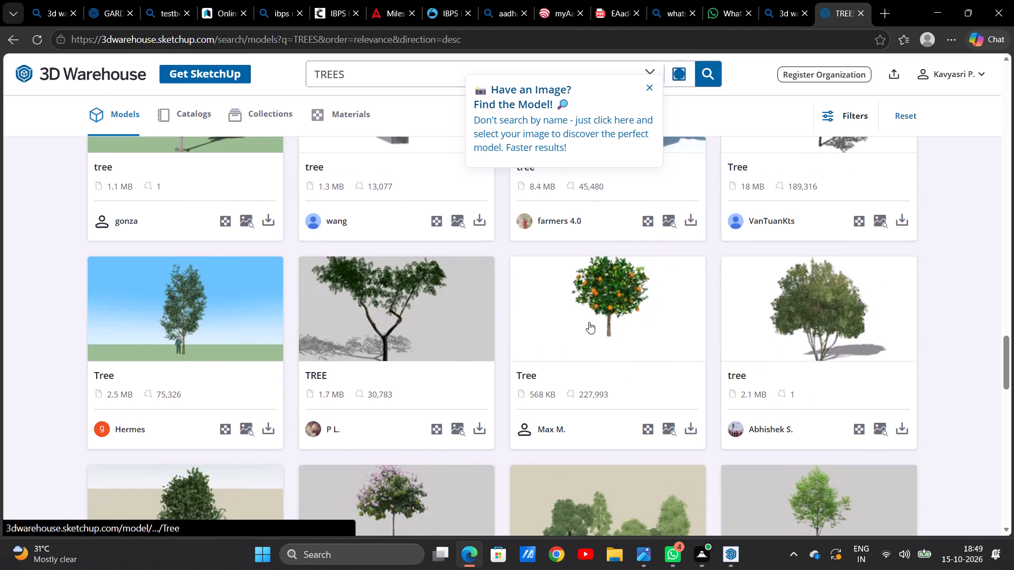
scroll(589, 363, "down", 2)
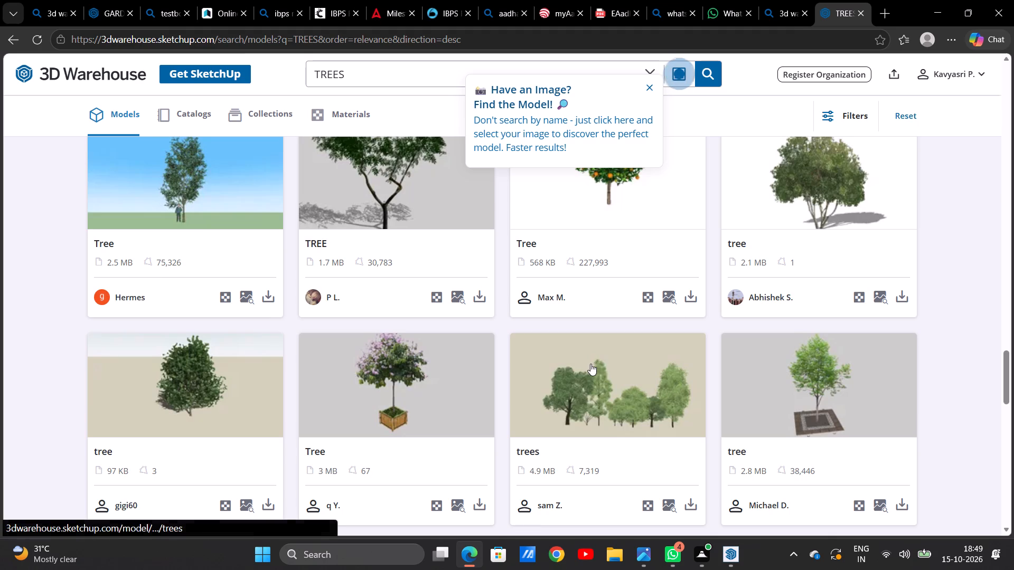
scroll(598, 363, "down", 9)
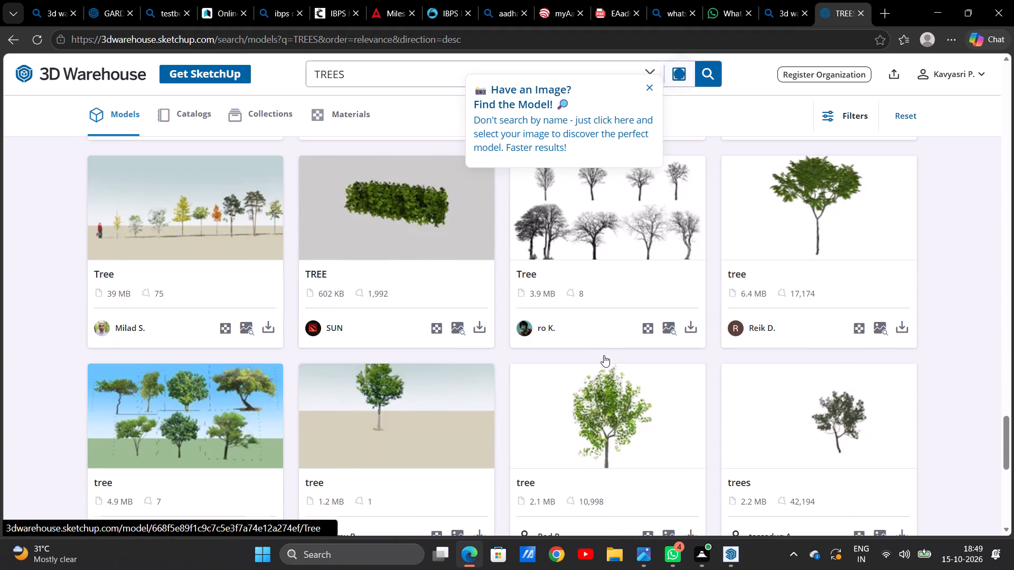
scroll(578, 364, "down", 10)
scroll(573, 372, "up", 10)
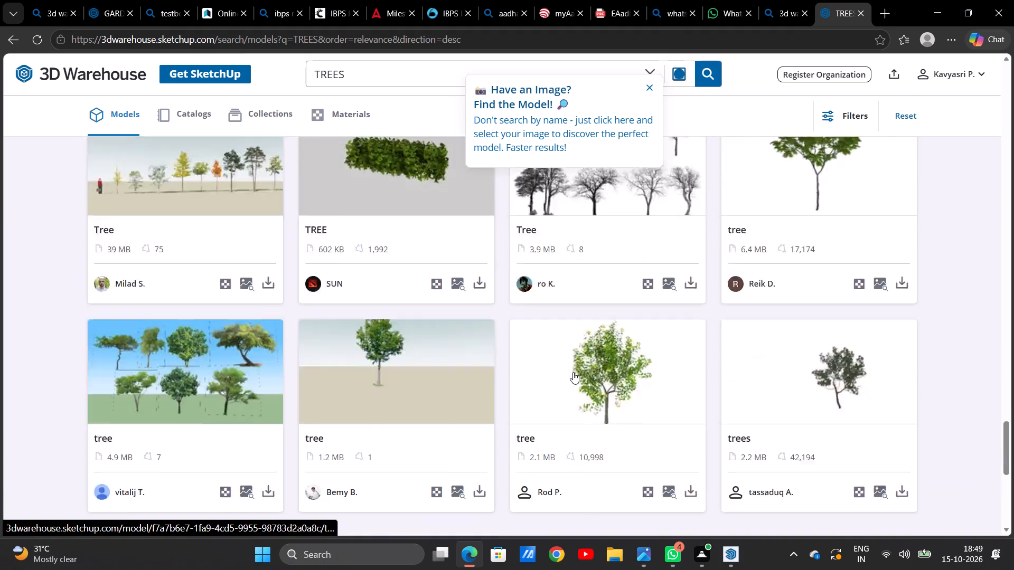
scroll(573, 372, "up", 7)
scroll(573, 372, "down", 15)
scroll(566, 364, "up", 2)
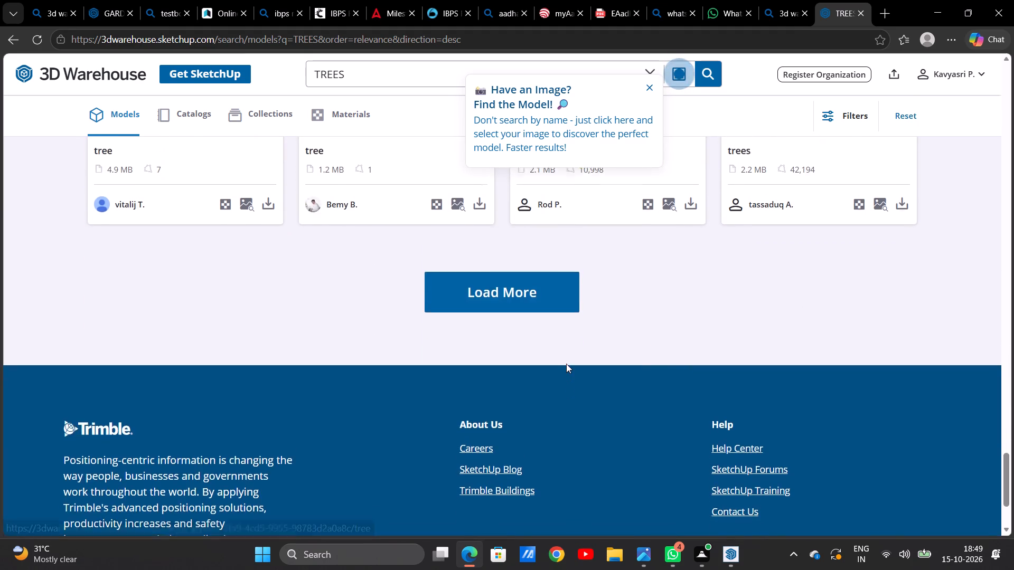
scroll(566, 364, "up", 16)
scroll(566, 364, "down", 16)
Load more TREES results and examine the newly added tree and plant models.
left_click(542, 401)
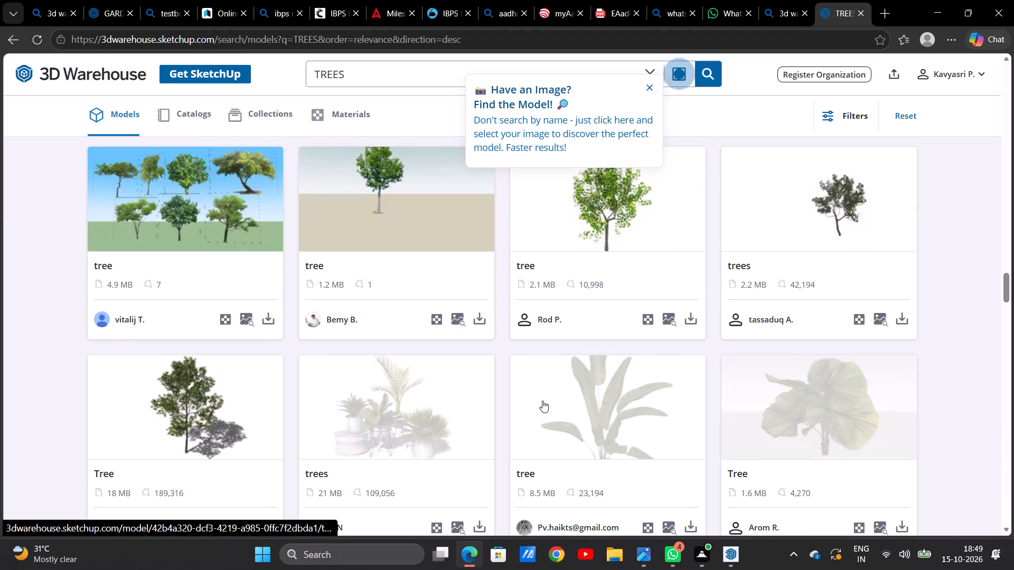
scroll(458, 384, "down", 5)
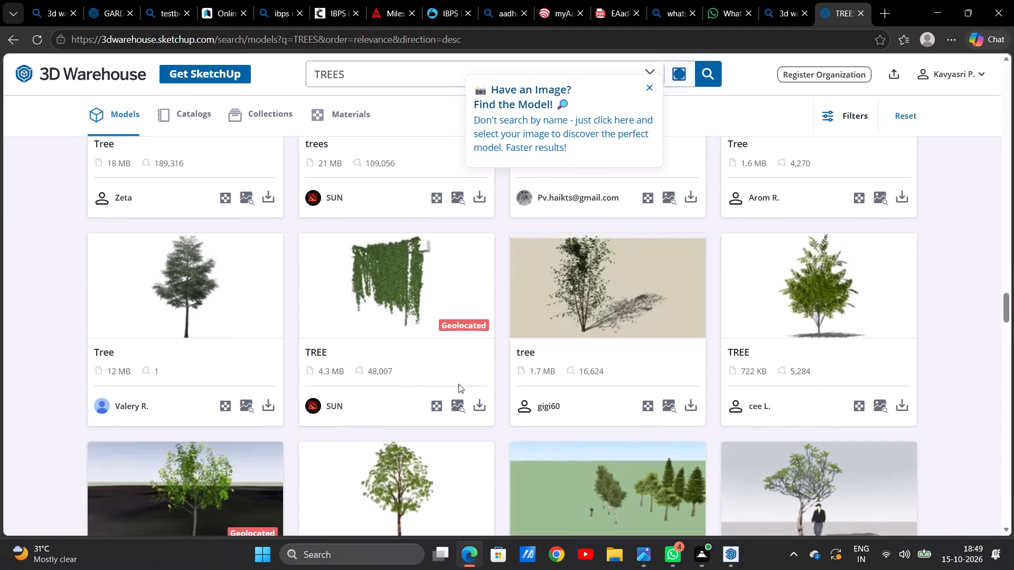
scroll(458, 384, "up", 4)
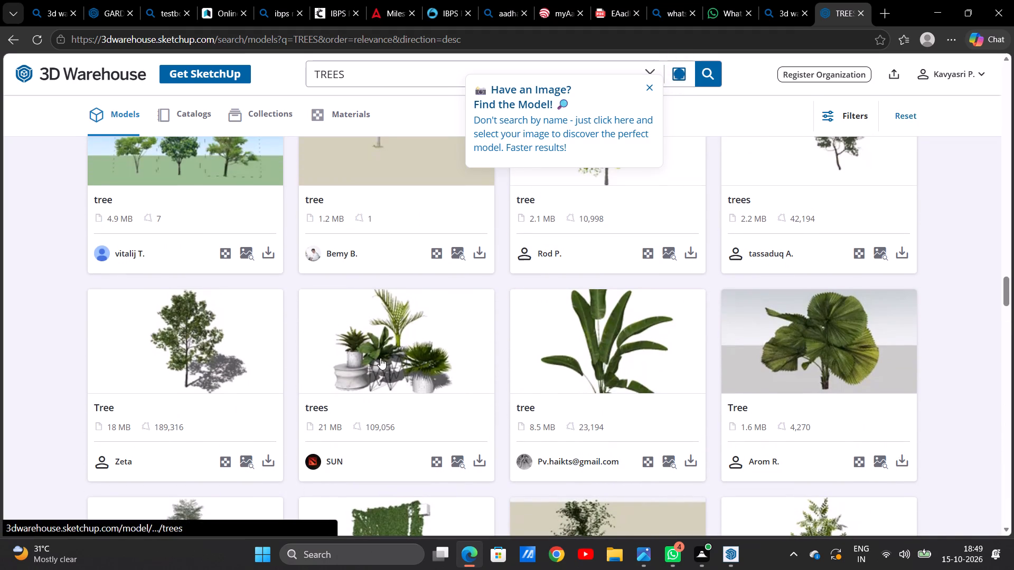
Download the 722 KB bushy green TREE model as a SketchUp file.
left_click(266, 463)
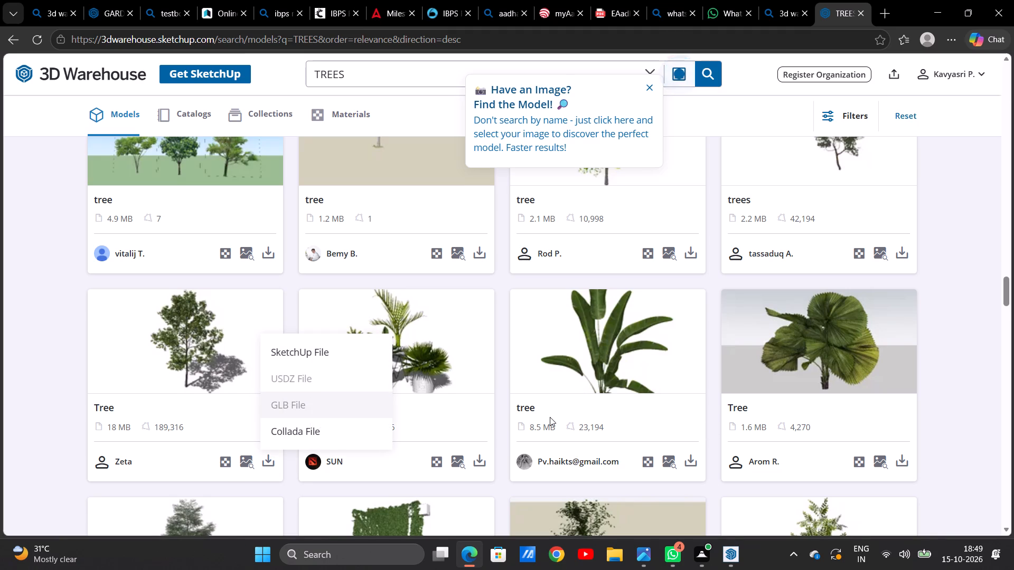
scroll(550, 417, "down", 4)
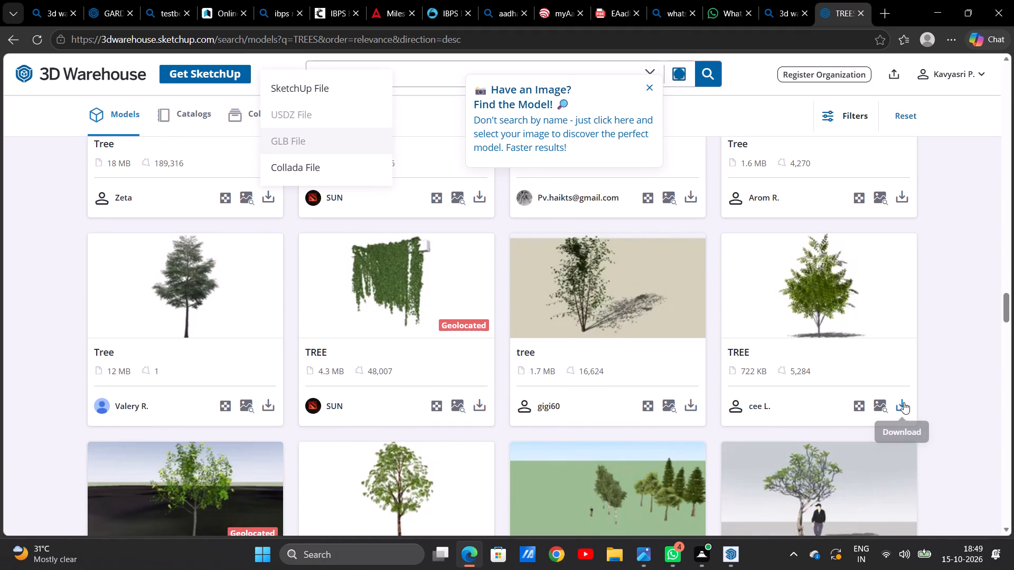
left_click(904, 402)
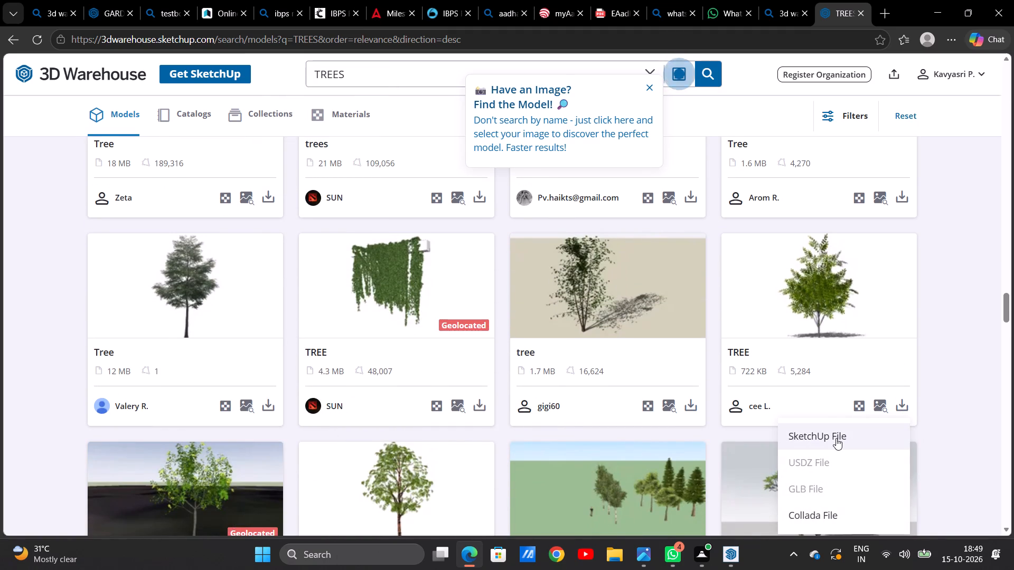
left_click(836, 438)
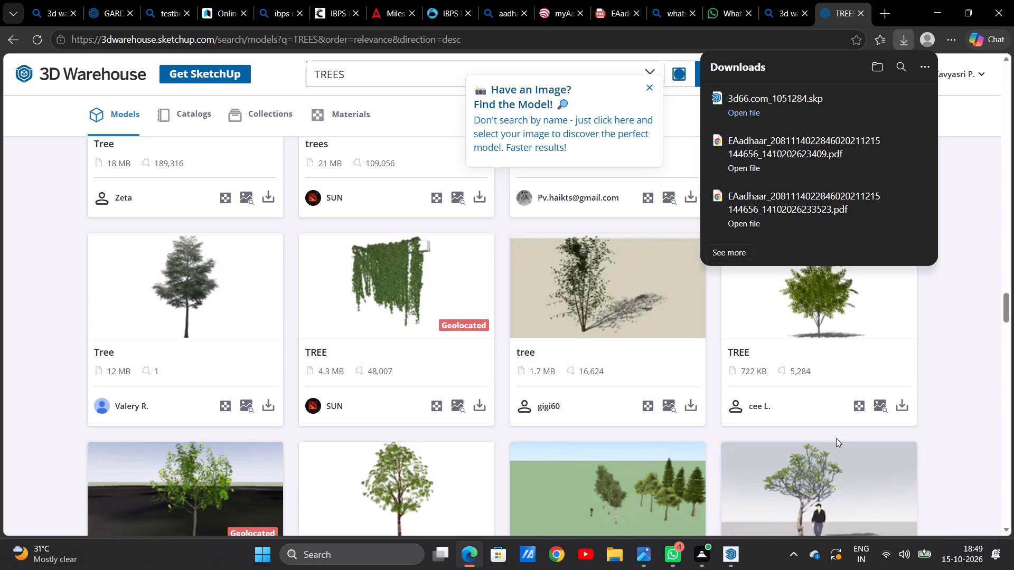
Look through the remaining TREES models, comparing bamboo, flowering and broad-canopy trees.
scroll(553, 308, "down", 5)
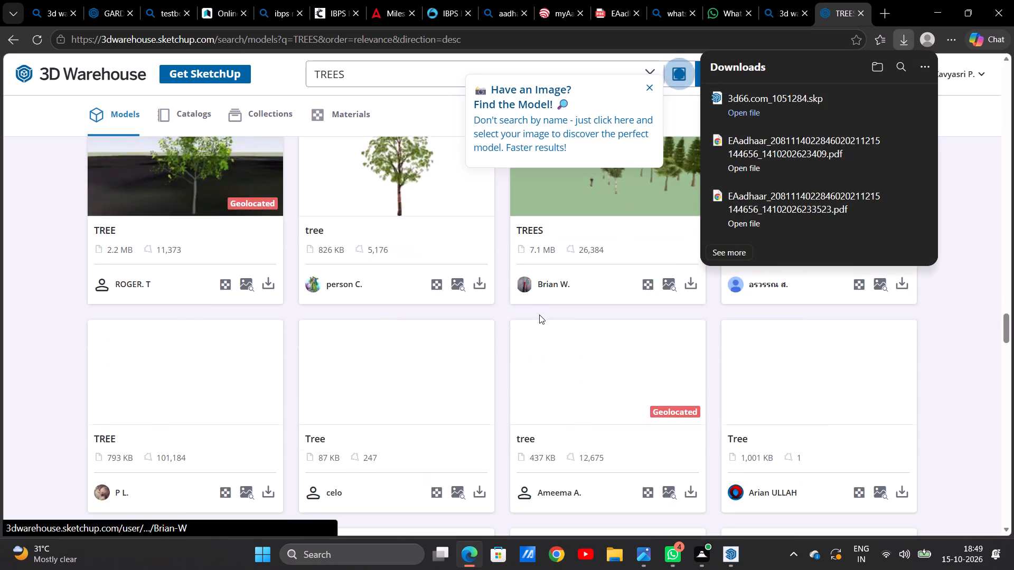
scroll(536, 326, "down", 7)
scroll(531, 368, "down", 6)
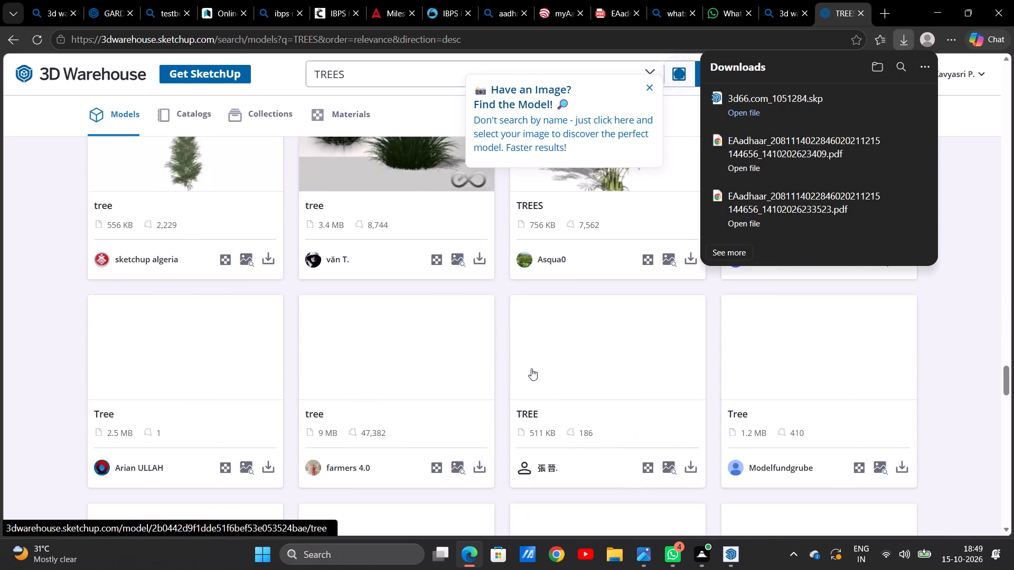
scroll(531, 368, "down", 10)
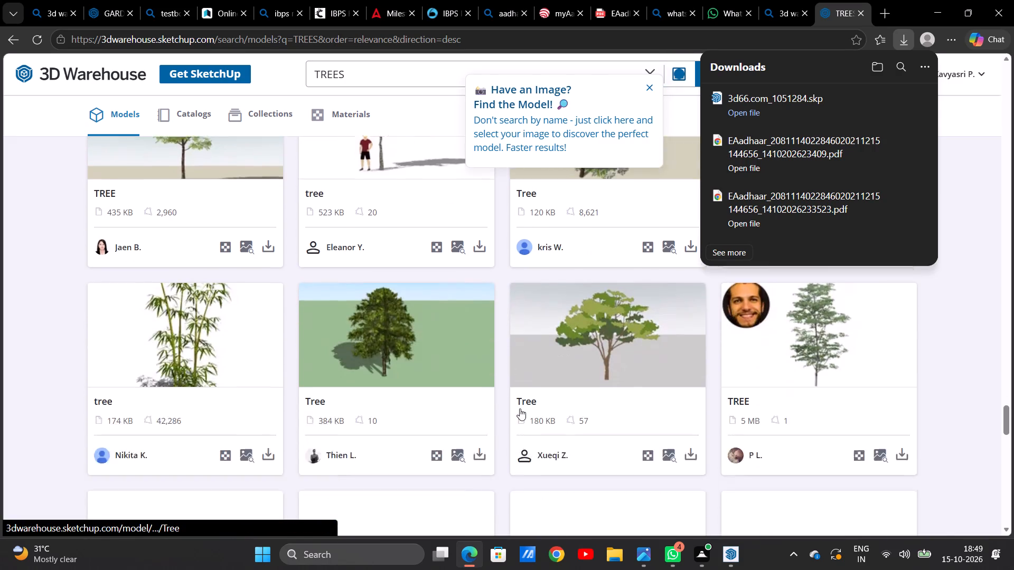
scroll(520, 408, "down", 5)
scroll(533, 424, "up", 9)
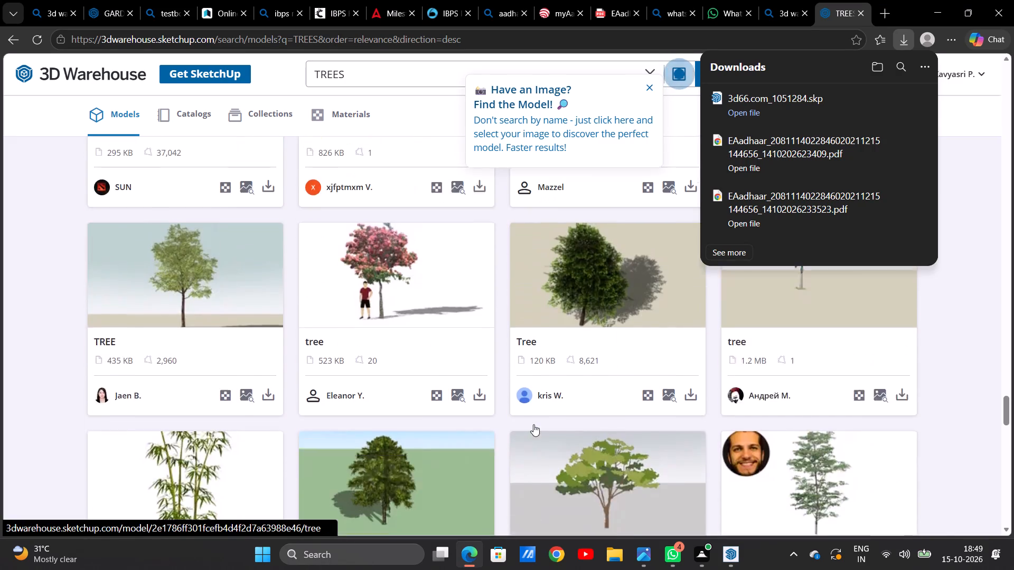
scroll(533, 424, "up", 1)
scroll(533, 425, "down", 5)
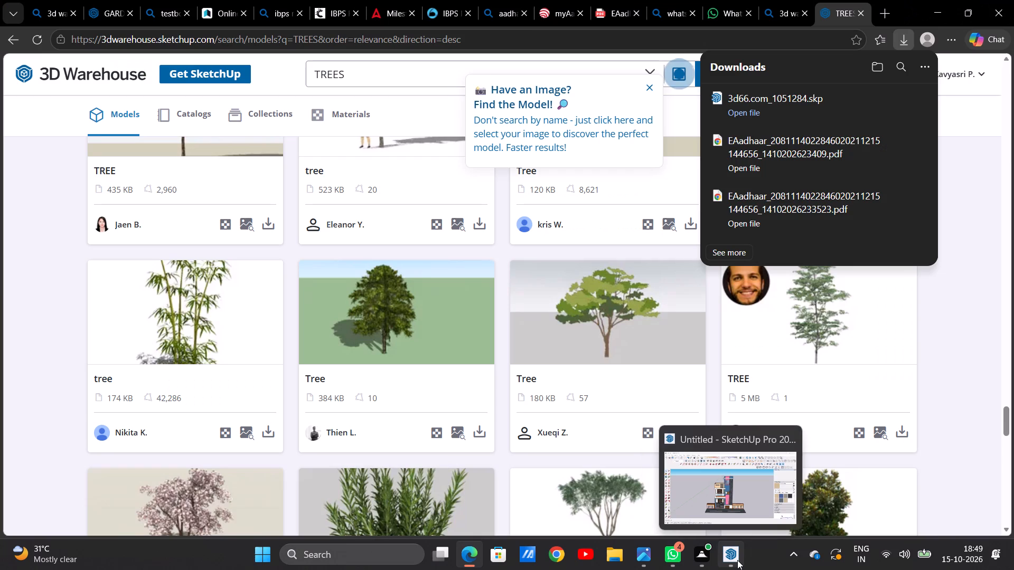
Switch to the house model in SketchUp and close the built-in 3D Warehouse window.
left_click(720, 492)
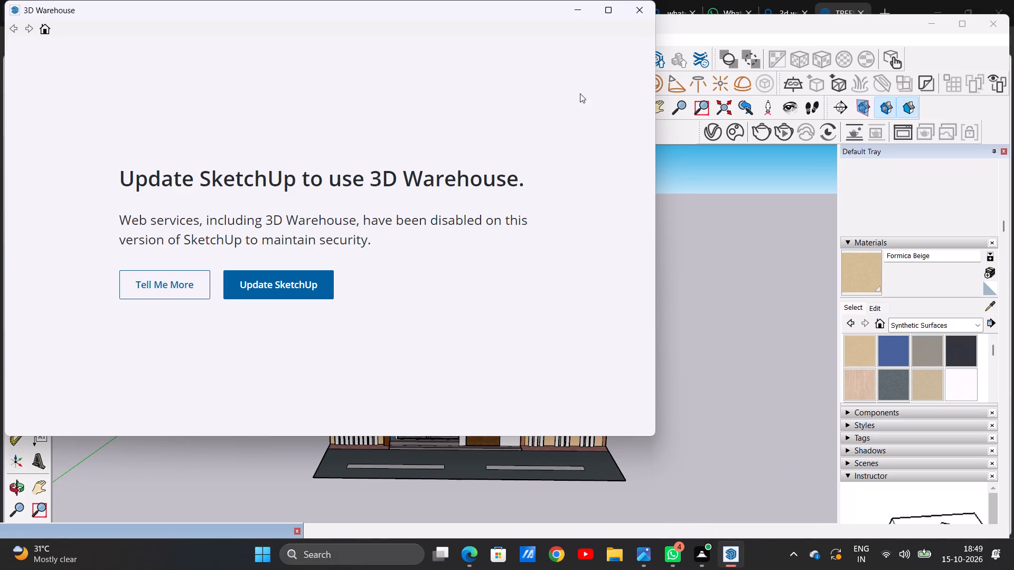
left_click(637, 8)
Examine the house elevation, side wall, compound walls and road from several angles.
scroll(552, 290, "down", 3)
scroll(523, 345, "up", 4)
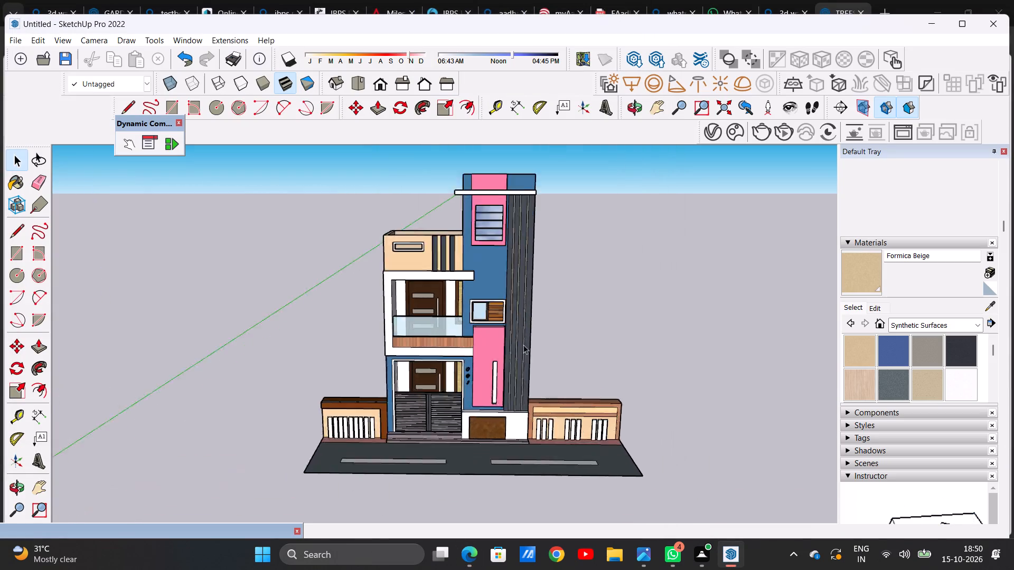
scroll(523, 345, "up", 2)
middle_click_drag(591, 333, 509, 389)
scroll(495, 357, "down", 4)
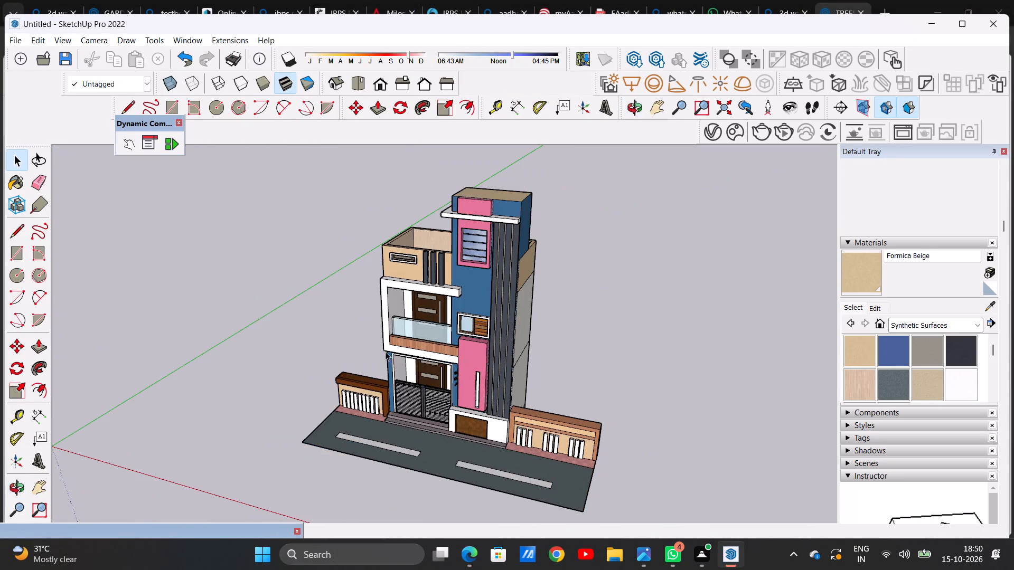
middle_click_drag(385, 352, 677, 357)
scroll(394, 267, "up", 6)
middle_click_drag(353, 294, 412, 308)
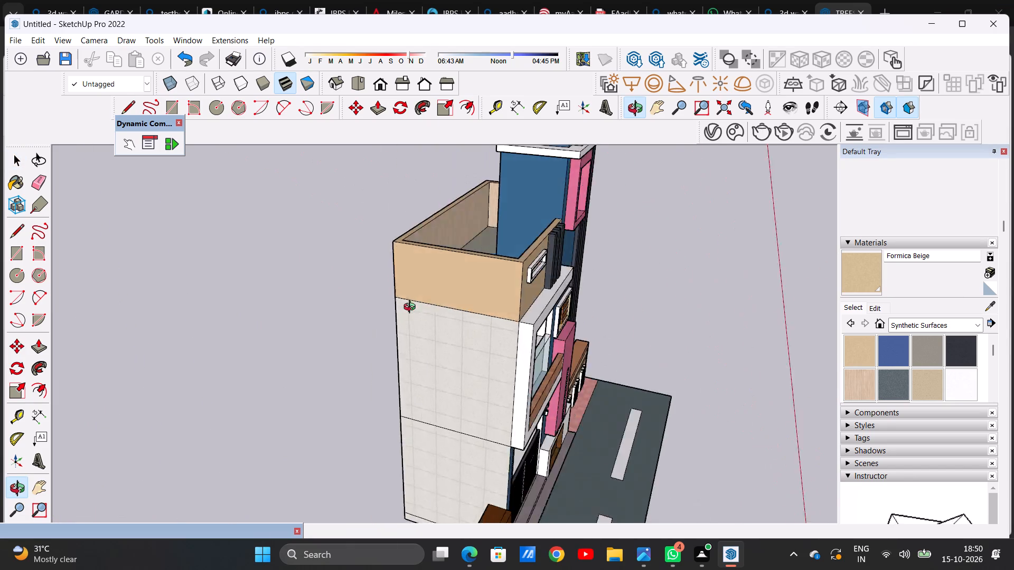
middle_click_drag(412, 308, 312, 306)
scroll(484, 277, "down", 4)
middle_click_drag(569, 331, 442, 321)
scroll(474, 239, "down", 4)
scroll(494, 272, "up", 2)
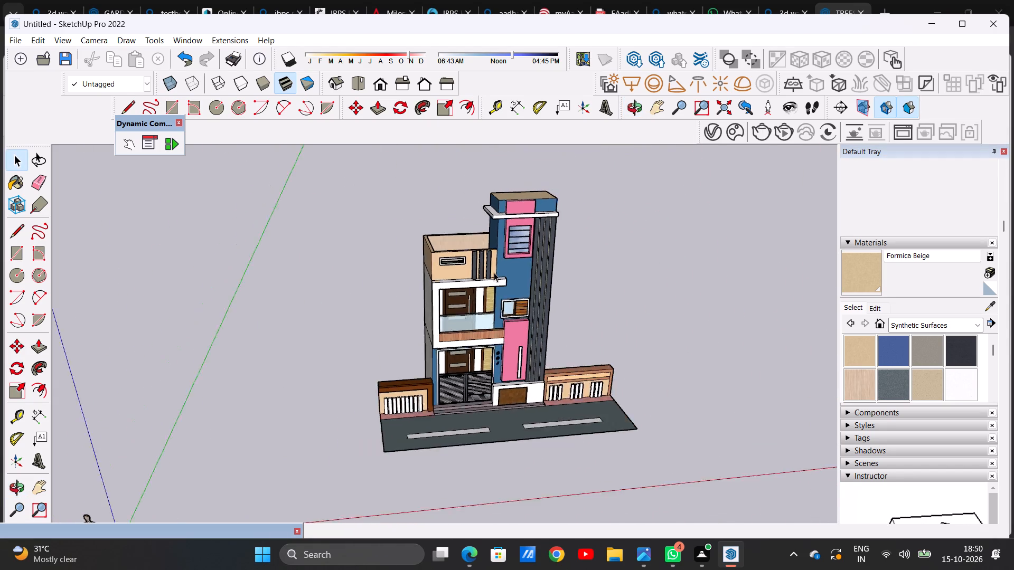
scroll(494, 272, "up", 4)
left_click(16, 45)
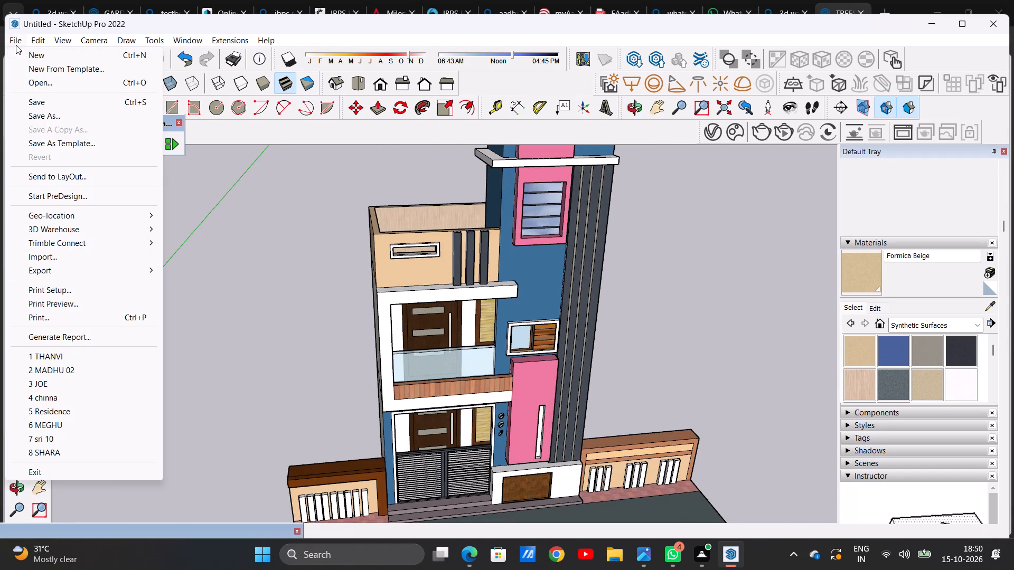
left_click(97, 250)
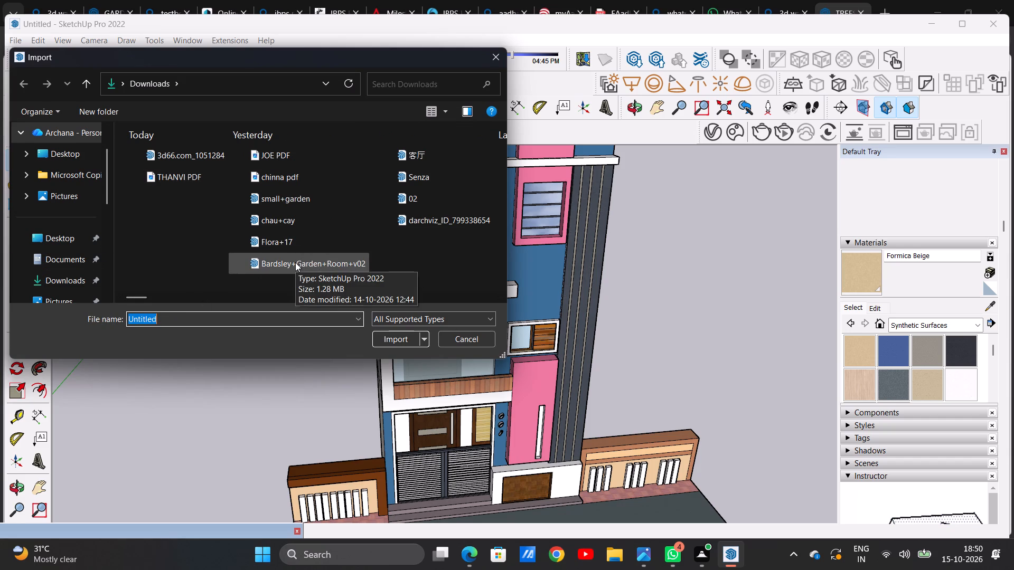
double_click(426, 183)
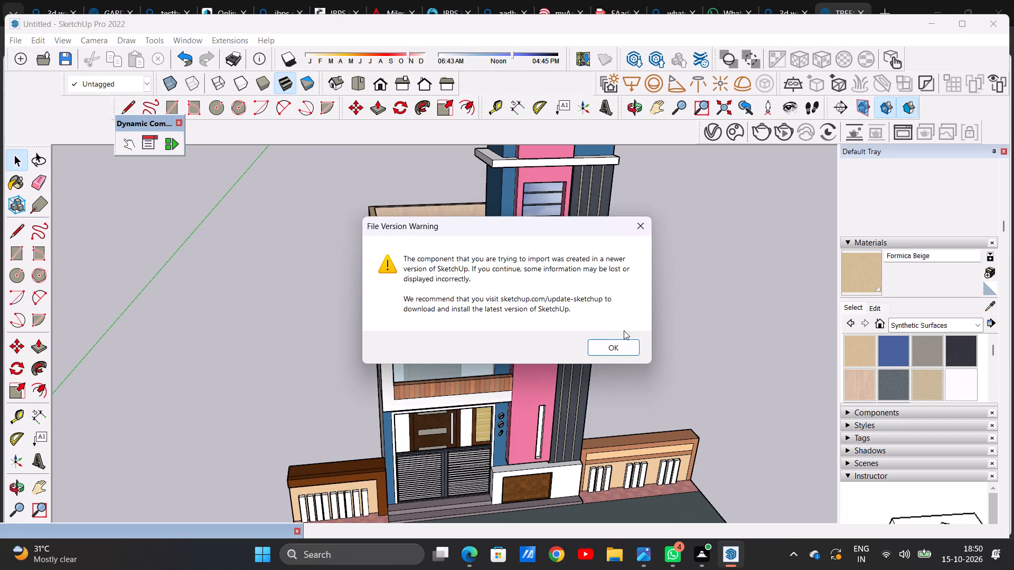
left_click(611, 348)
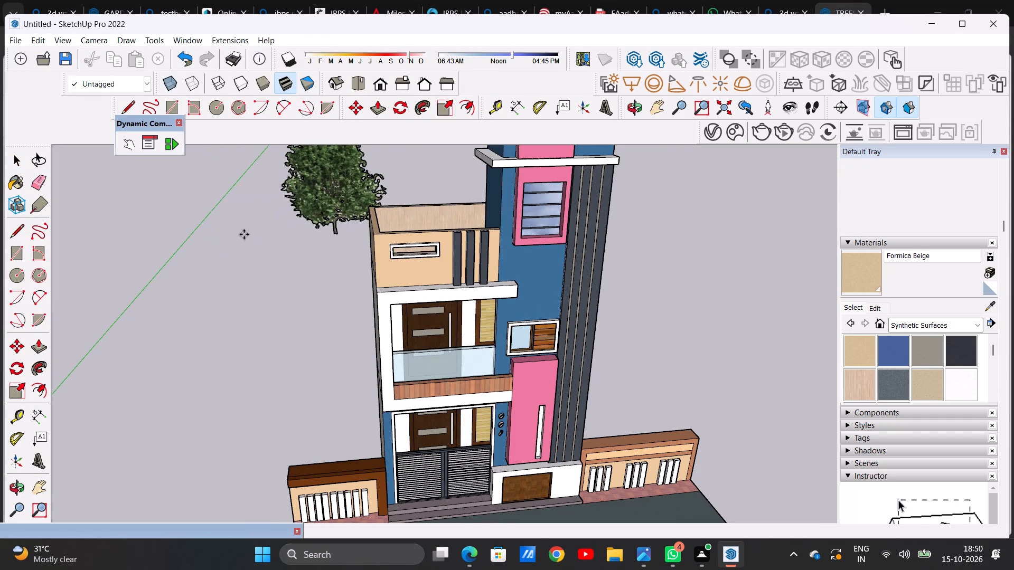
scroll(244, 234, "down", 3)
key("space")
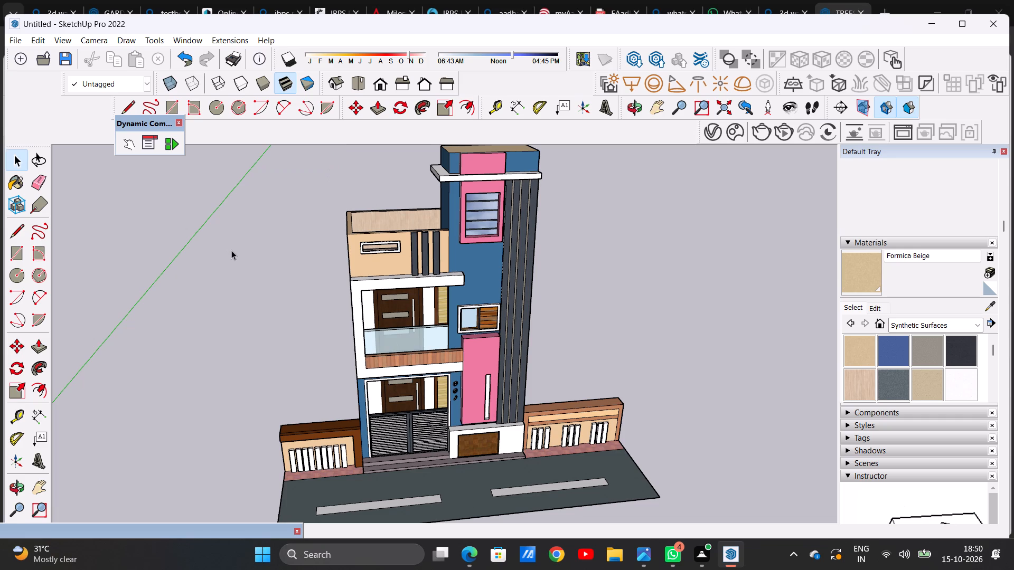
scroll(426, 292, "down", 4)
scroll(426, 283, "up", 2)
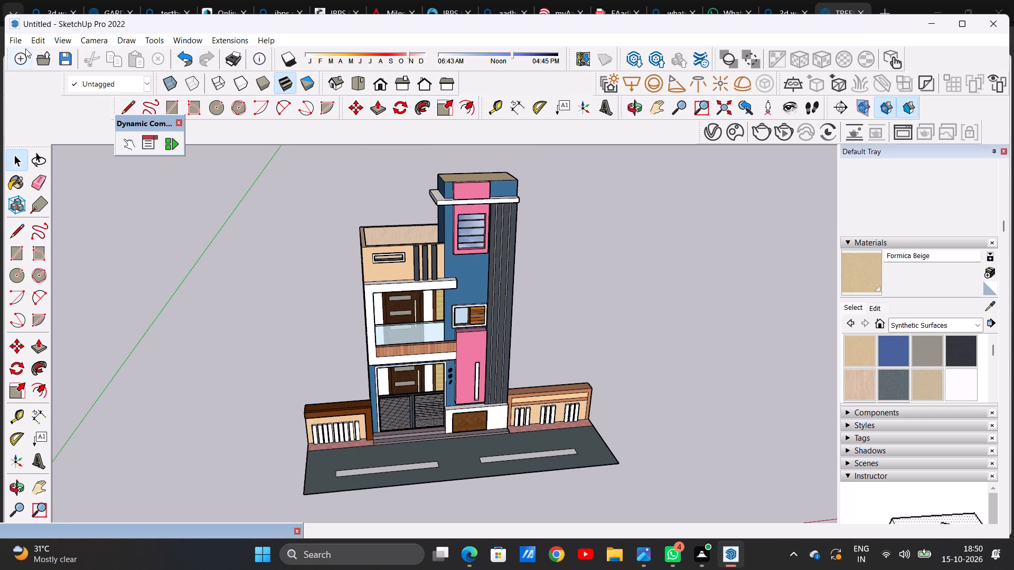
Import the chau+cay potted plant model from Downloads and place it beside the road's end, near the compound wall with three grilles.
left_click(15, 43)
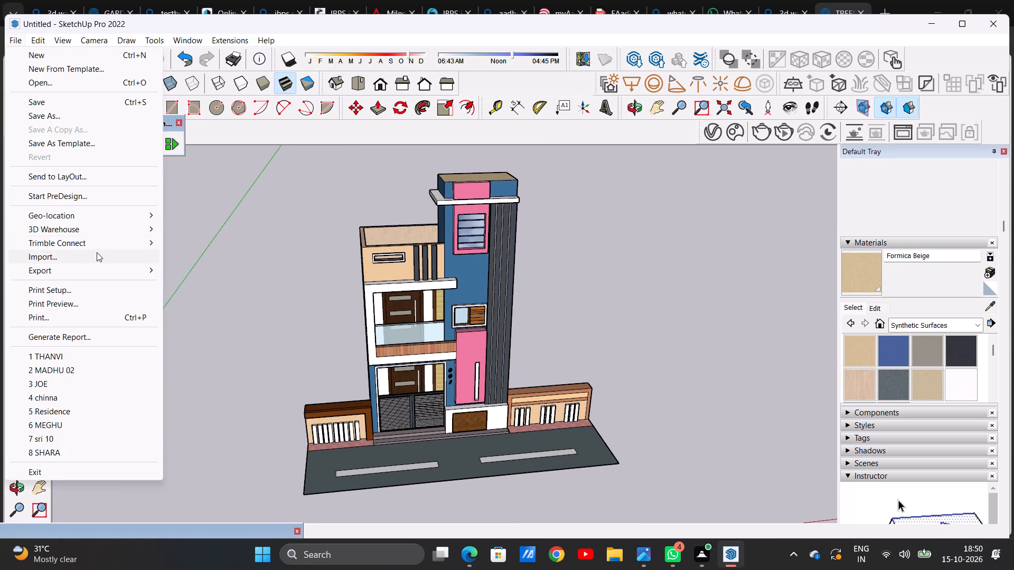
left_click(97, 252)
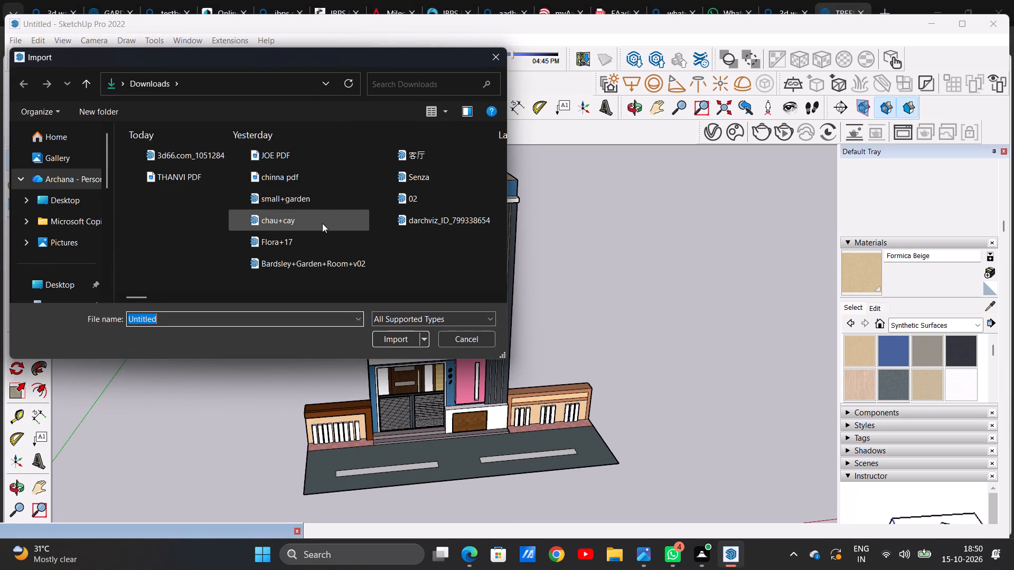
double_click(322, 223)
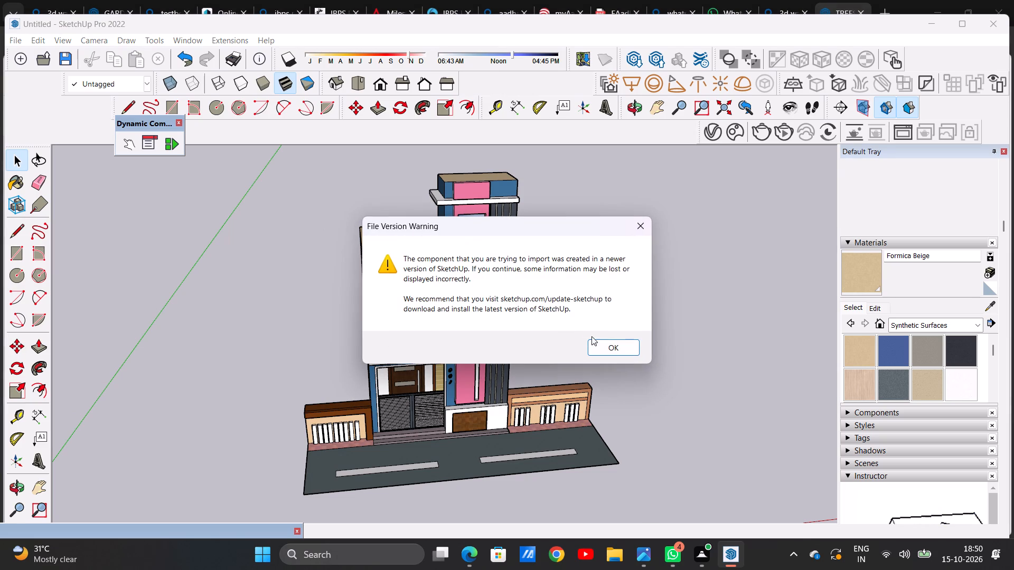
left_click(611, 347)
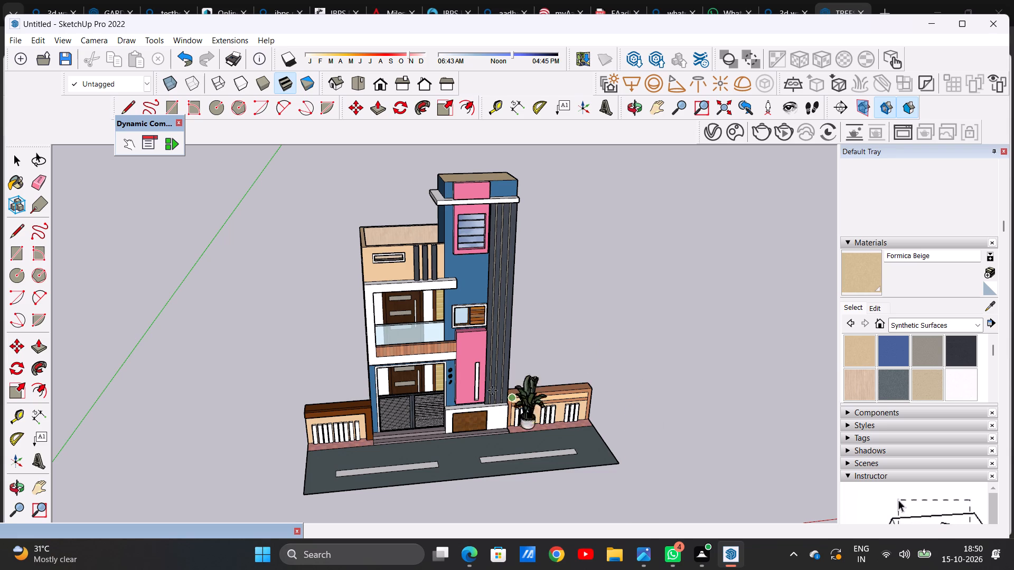
scroll(405, 309, "up", 9)
scroll(386, 318, "down", 13)
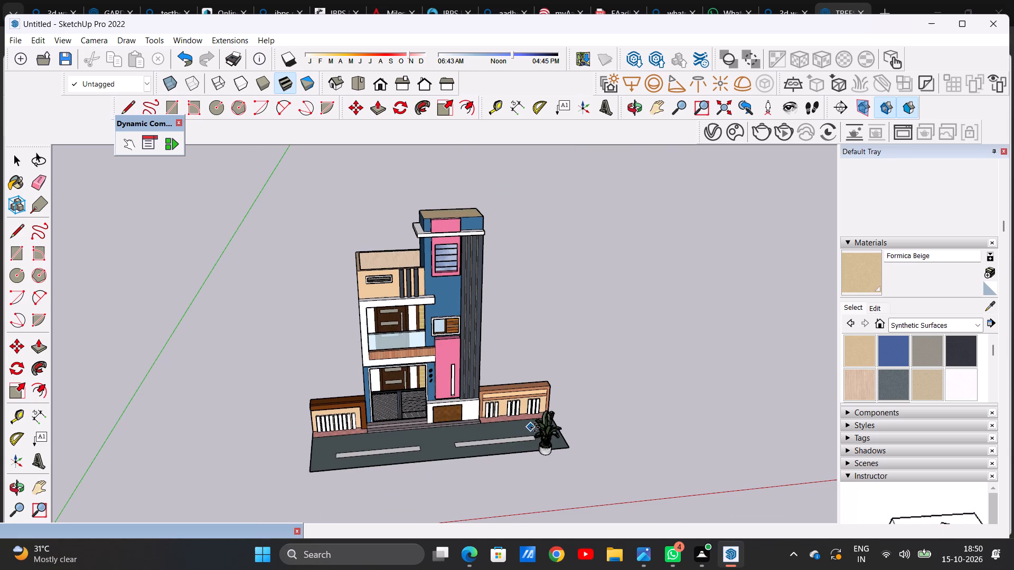
left_click(583, 439)
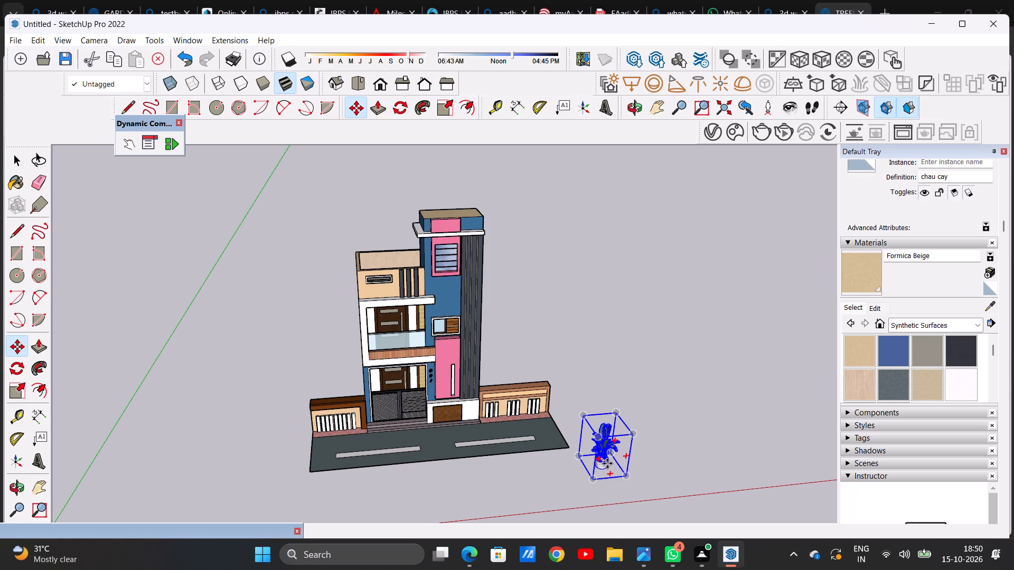
key("space")
Move the potted plant by its bottom corner onto the first-floor balcony behind the glass railing, snapping to the midpoint on the balcony's front edge.
scroll(587, 424, "up", 2)
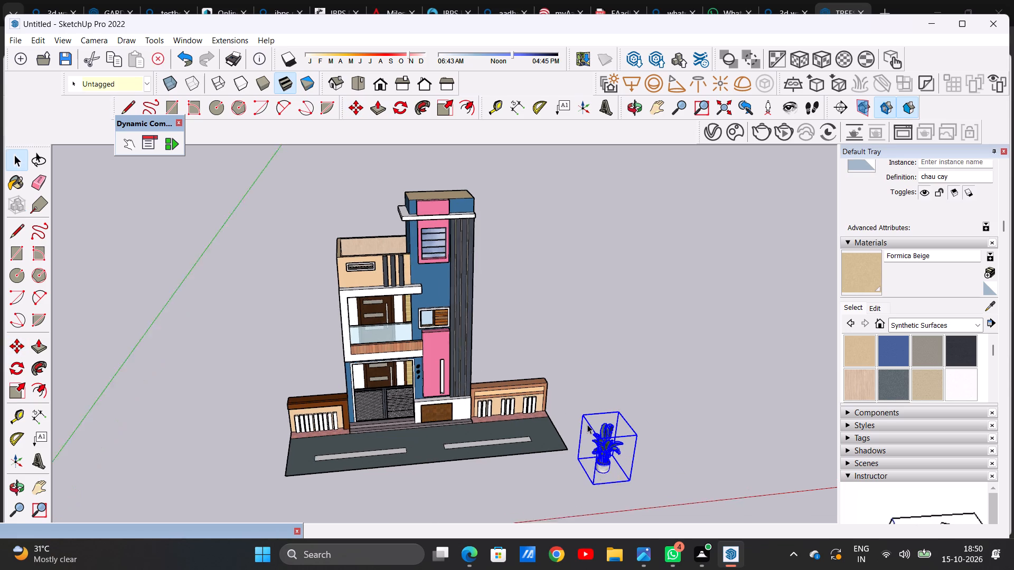
scroll(587, 424, "up", 3)
scroll(329, 320, "up", 5)
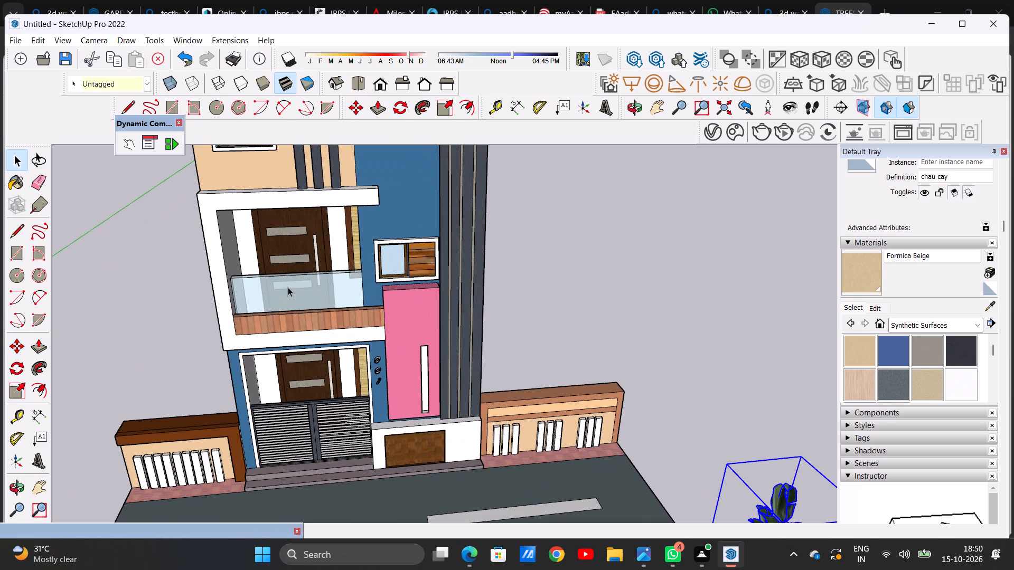
scroll(321, 279, "down", 5)
middle_click_drag(321, 286, 225, 383)
scroll(304, 252, "up", 1)
scroll(304, 252, "down", 1)
scroll(304, 252, "up", 3)
scroll(436, 272, "down", 8)
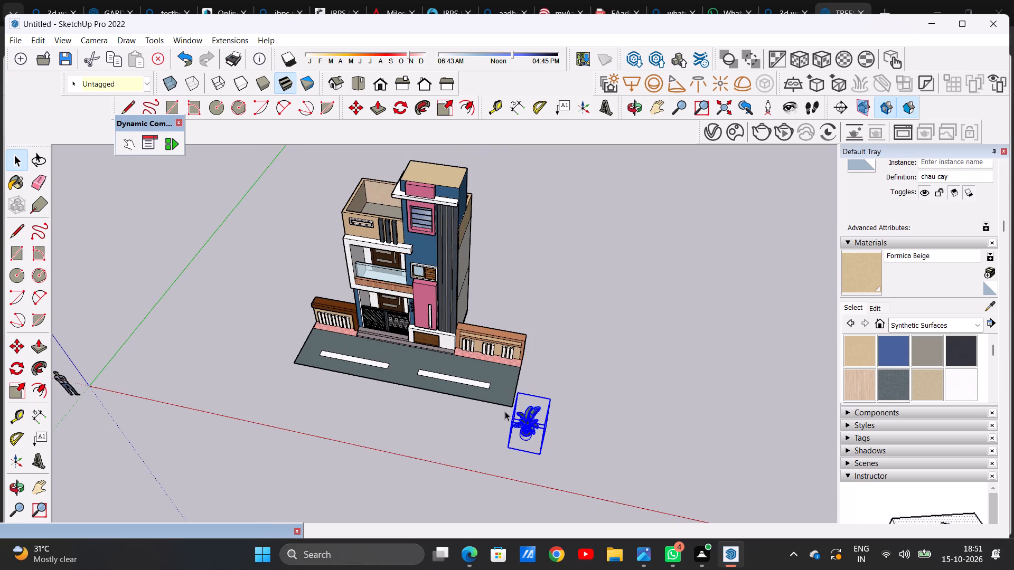
key("m")
left_click(544, 454)
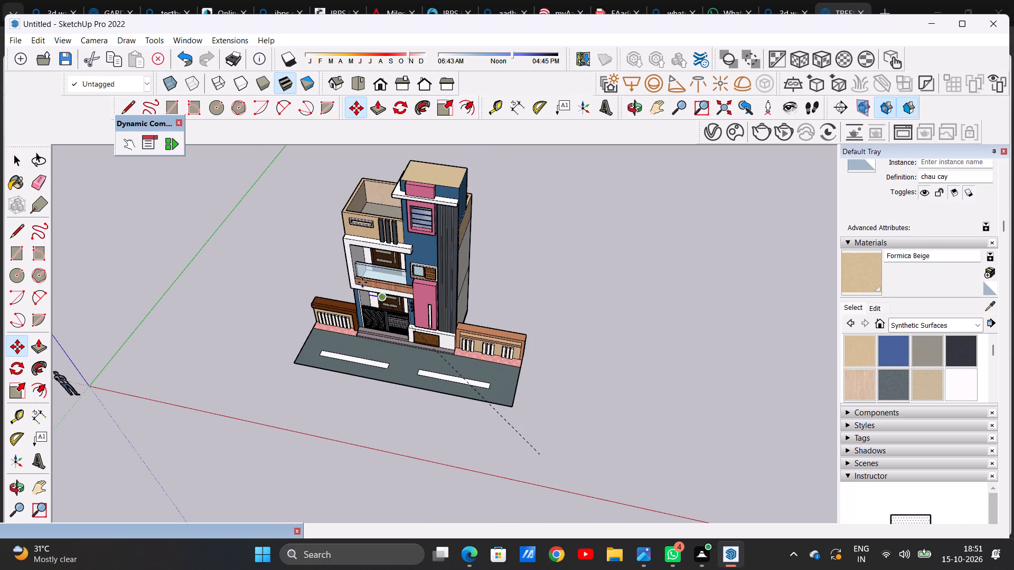
scroll(379, 249, "up", 2)
scroll(383, 251, "down", 1)
scroll(383, 251, "up", 17)
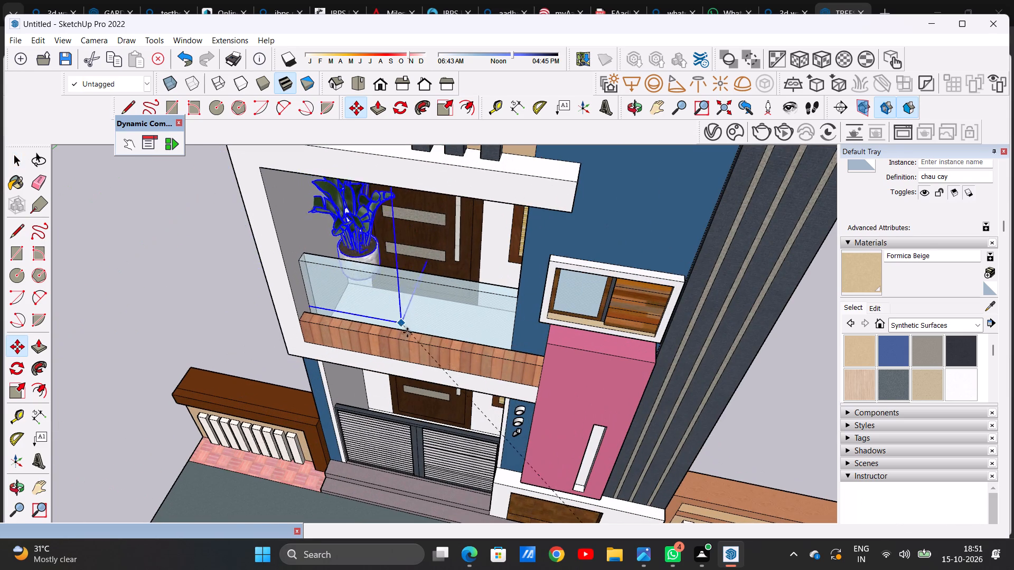
left_click(415, 362)
key("space")
left_click(214, 334)
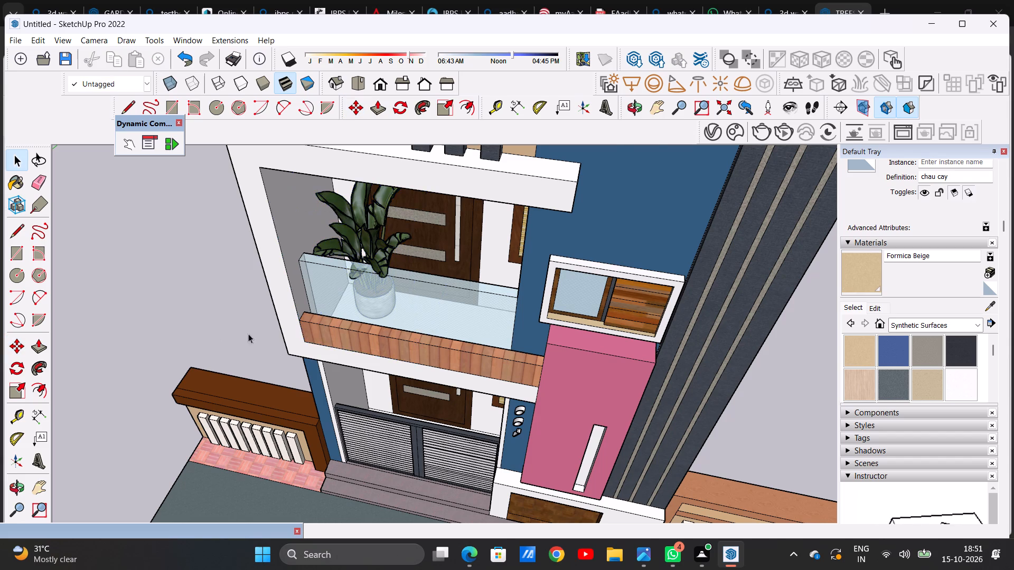
Examine the potted plant's size and position on the balcony from several angles and in the front view.
scroll(379, 334, "down", 3)
middle_click(397, 233)
middle_click(398, 231)
middle_click_drag(396, 339, 415, 222)
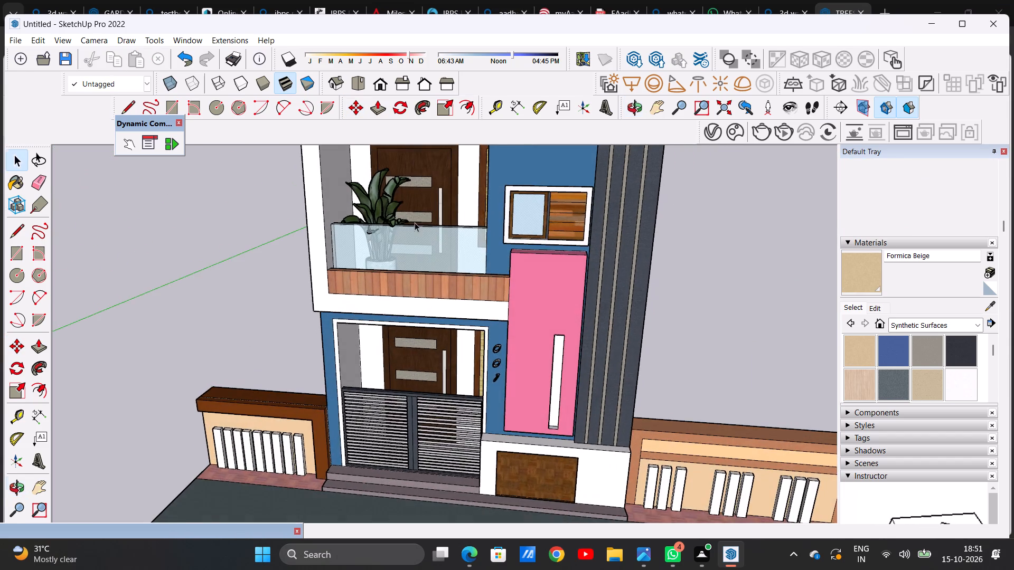
scroll(372, 150, "down", 3)
middle_click_drag(384, 167, 308, 286)
scroll(396, 223, "up", 7)
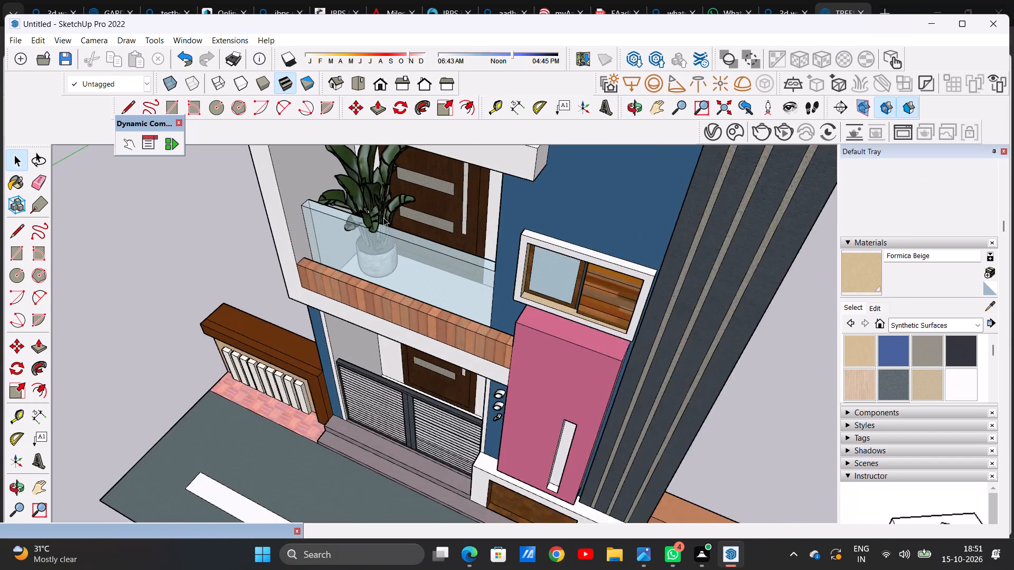
scroll(383, 217, "up", 4)
middle_click_drag(411, 199, 355, 236)
scroll(423, 281, "up", 11)
middle_click_drag(390, 347, 323, 282)
scroll(348, 315, "down", 17)
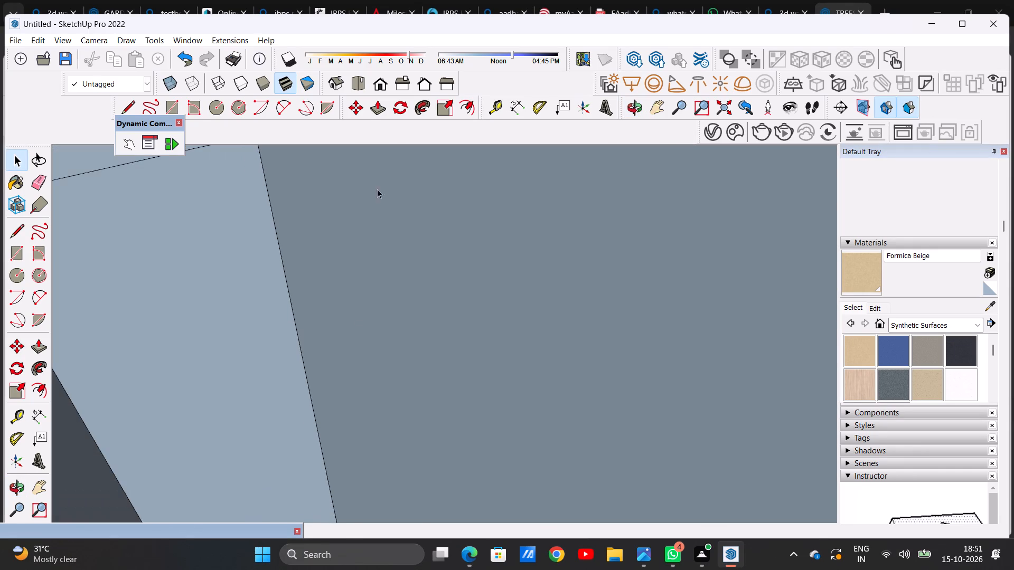
left_click(375, 74)
scroll(384, 318, "down", 18)
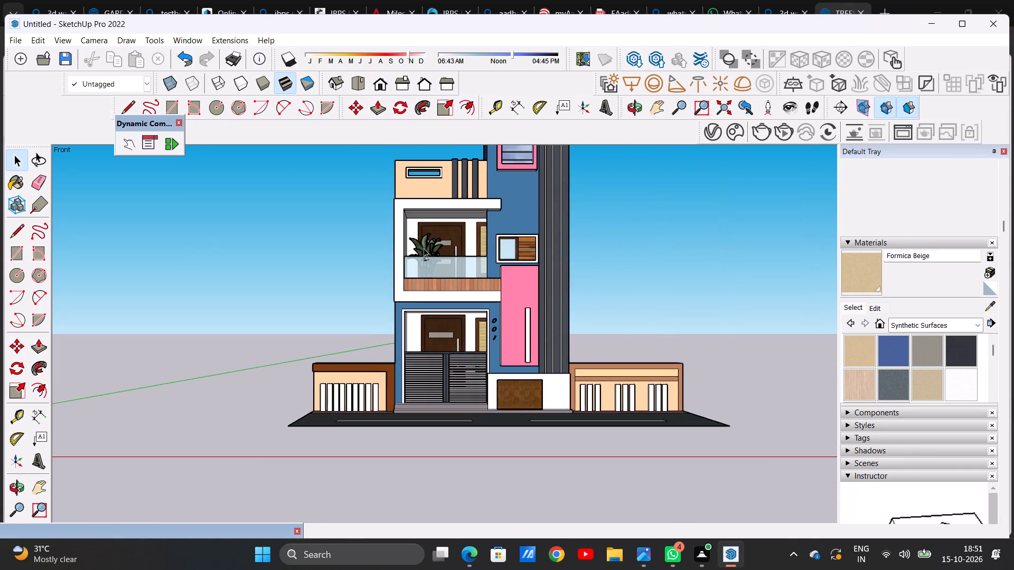
Scale the balcony's potted plant down in height only, keeping its base fixed.
scroll(424, 246, "up", 4)
middle_click_drag(455, 252, 311, 425)
scroll(403, 293, "up", 6)
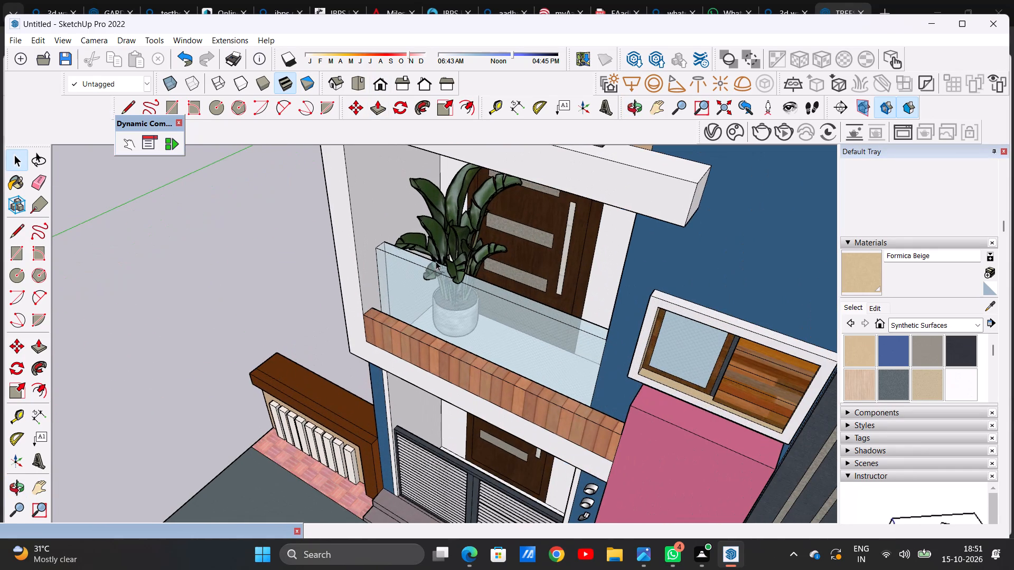
left_click(448, 245)
scroll(435, 277, "down", 5)
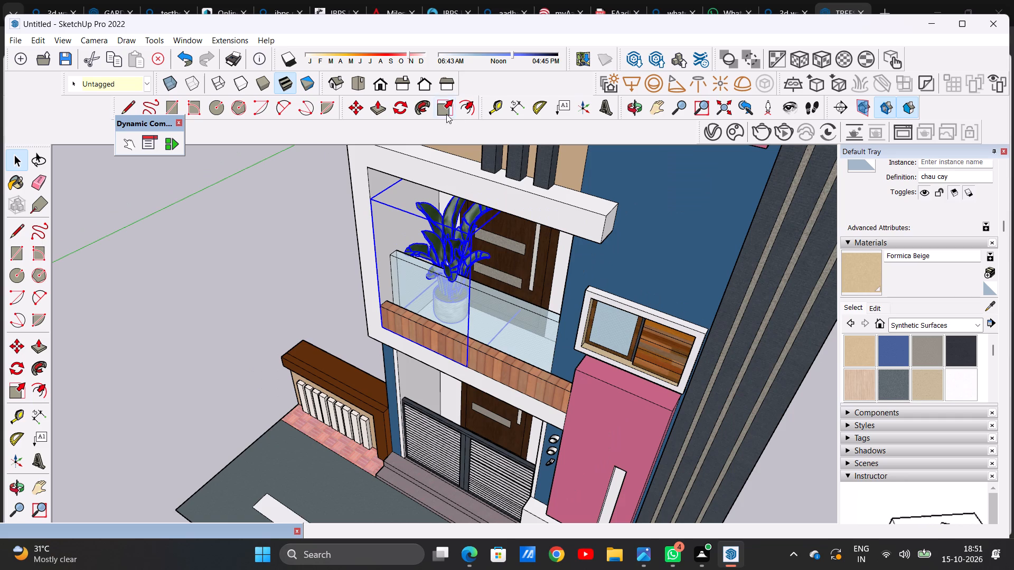
left_click(444, 112)
scroll(448, 245, "up", 3)
scroll(448, 245, "down", 6)
middle_click_drag(438, 305, 448, 341)
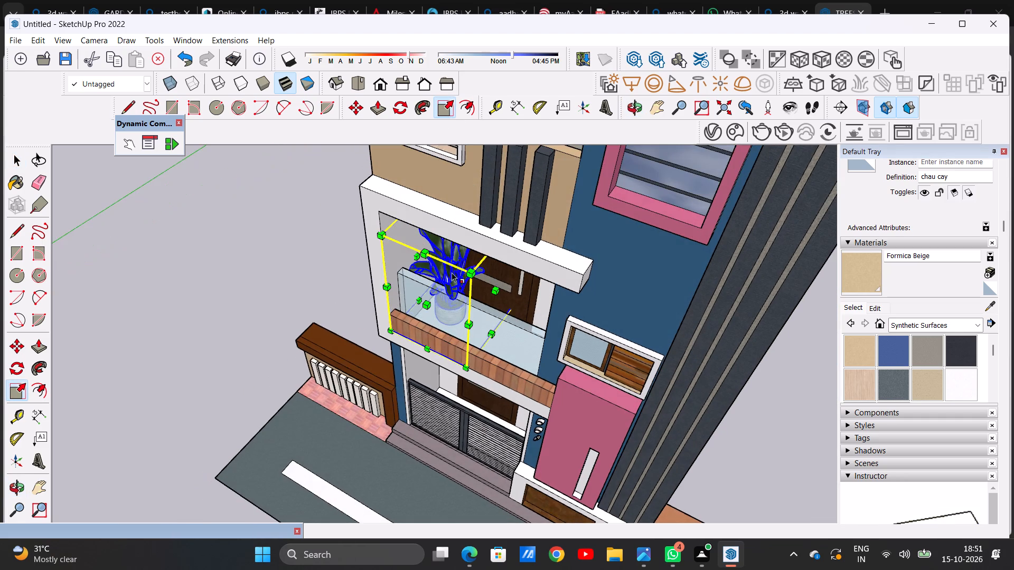
scroll(446, 244, "up", 19)
middle_click_drag(458, 259, 466, 224)
scroll(466, 224, "up", 1)
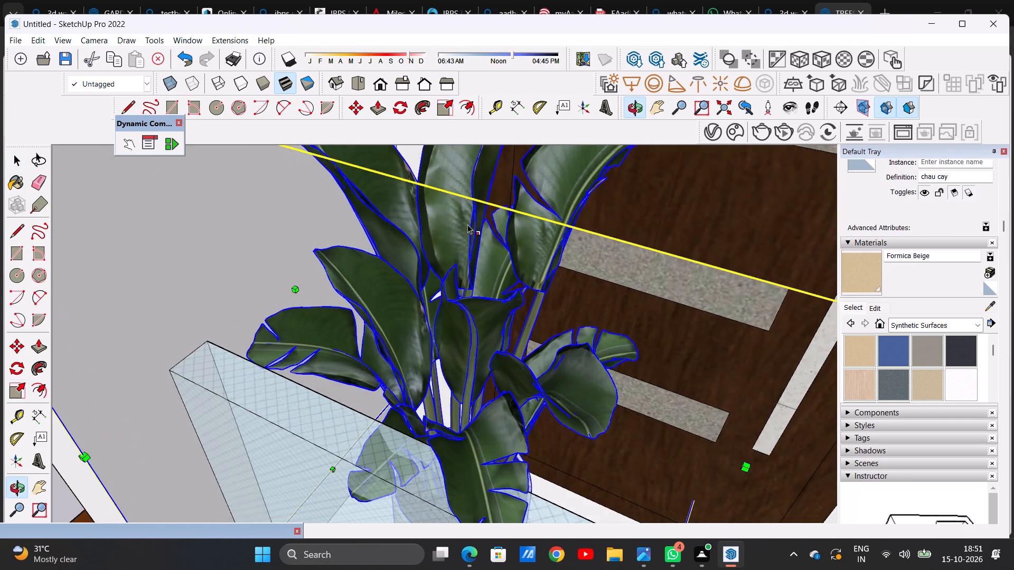
scroll(439, 284, "down", 15)
middle_click_drag(454, 287, 472, 214)
left_click(463, 157)
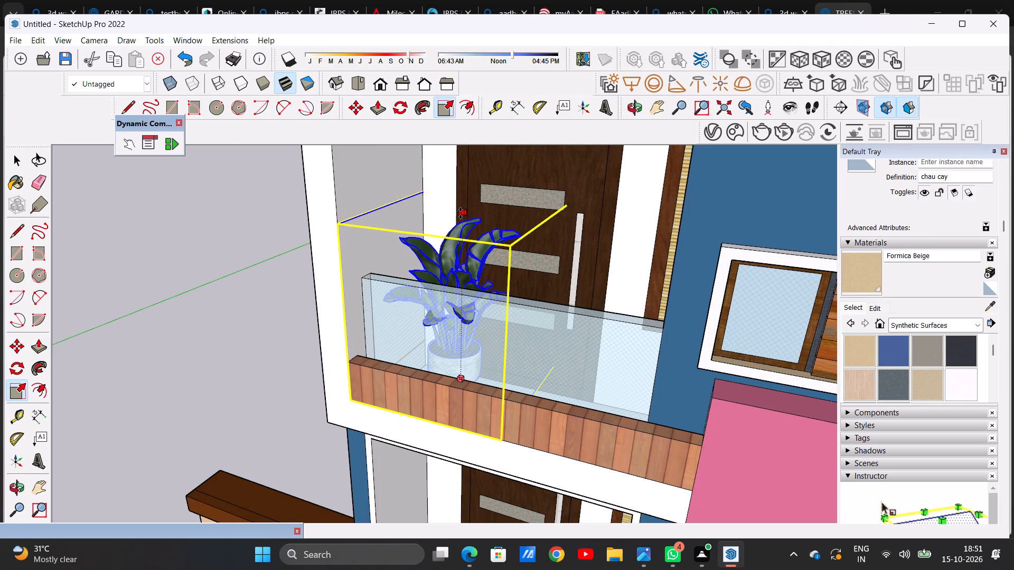
left_click(461, 229)
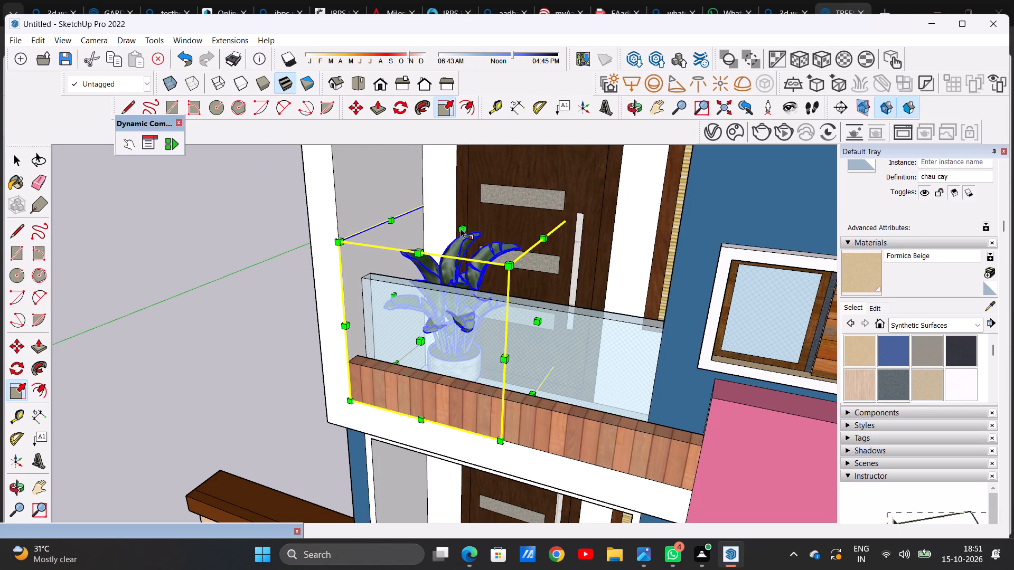
key("space")
left_click(268, 254)
Move the potted plant down so its pot rests on the balcony floor, snapping its bounding corner at the foot of the door frame.
middle_click_drag(547, 272, 341, 318)
scroll(396, 317, "up", 9)
scroll(463, 315, "down", 1)
scroll(470, 317, "up", 3)
scroll(494, 303, "down", 13)
scroll(576, 322, "up", 5)
middle_click_drag(613, 425, 535, 376)
scroll(341, 436, "up", 5)
middle_click_drag(399, 419, 400, 417)
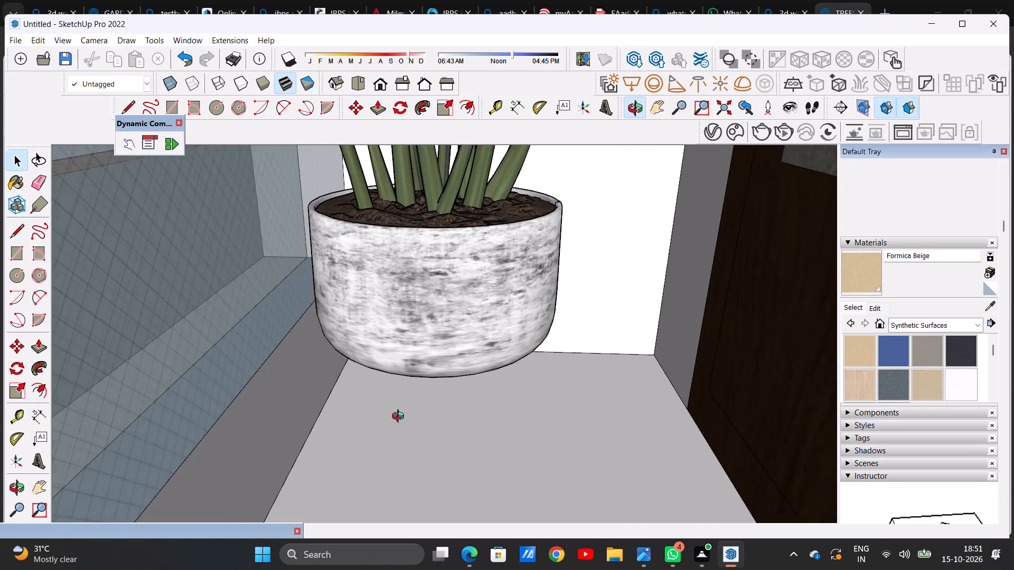
middle_click_drag(400, 417, 424, 397)
scroll(428, 395, "down", 6)
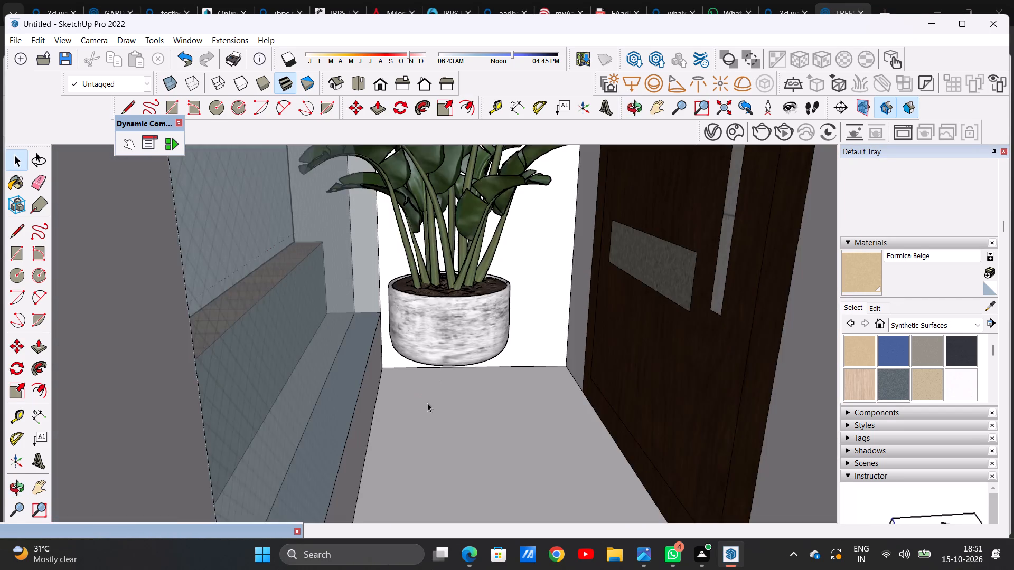
scroll(427, 403, "down", 6)
left_click(446, 374)
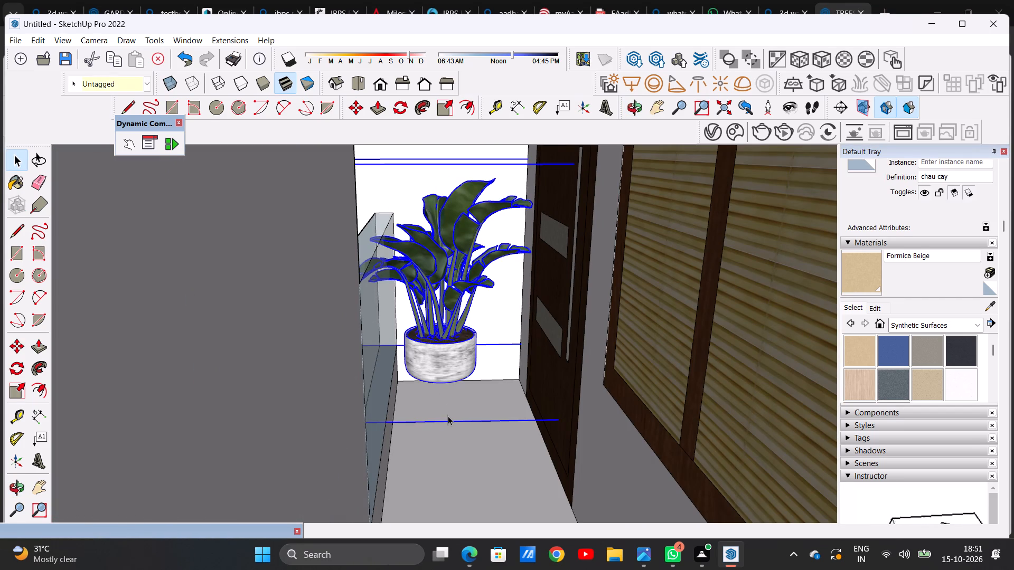
key("m")
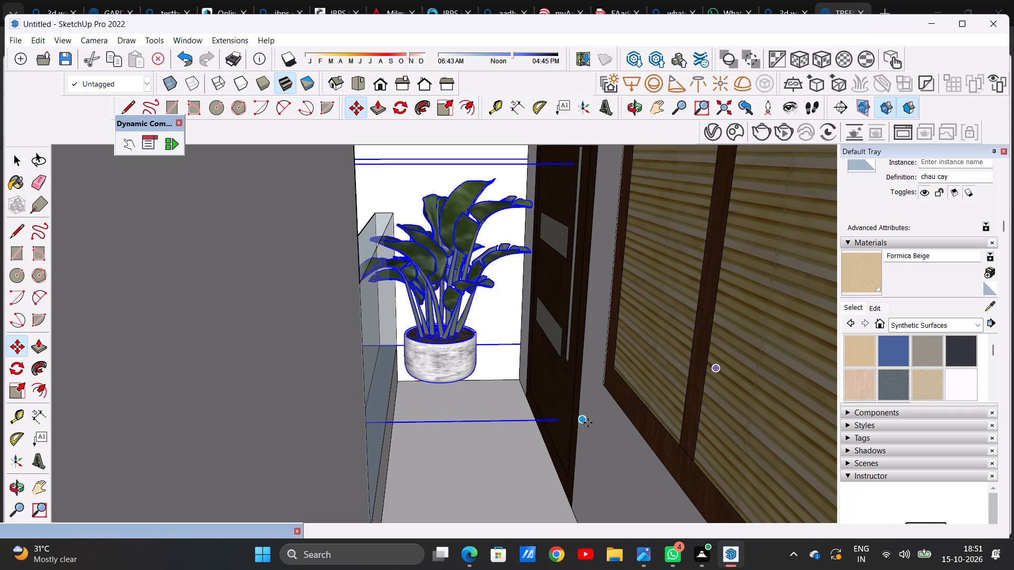
left_click(588, 423)
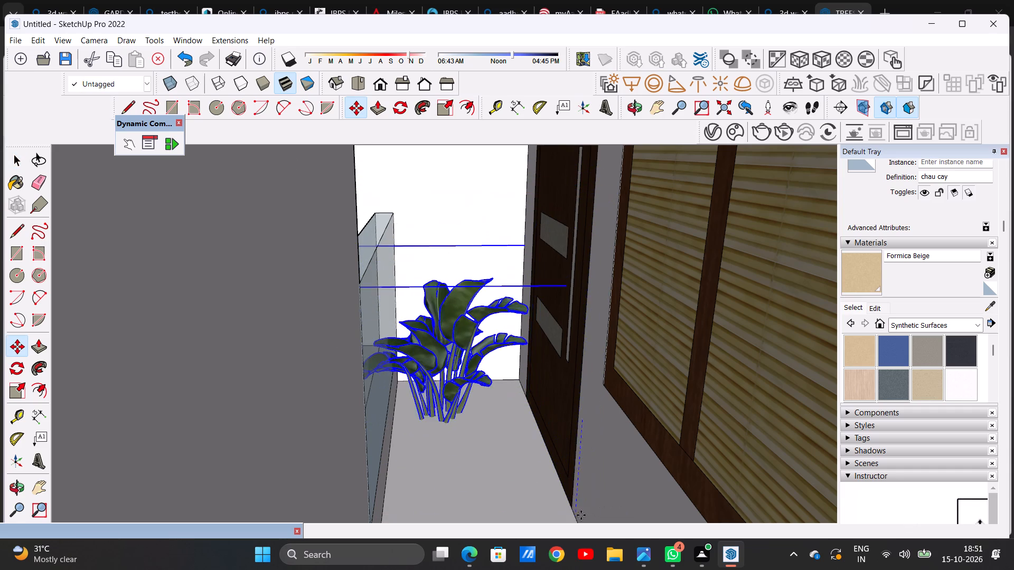
left_click(571, 512)
key("space")
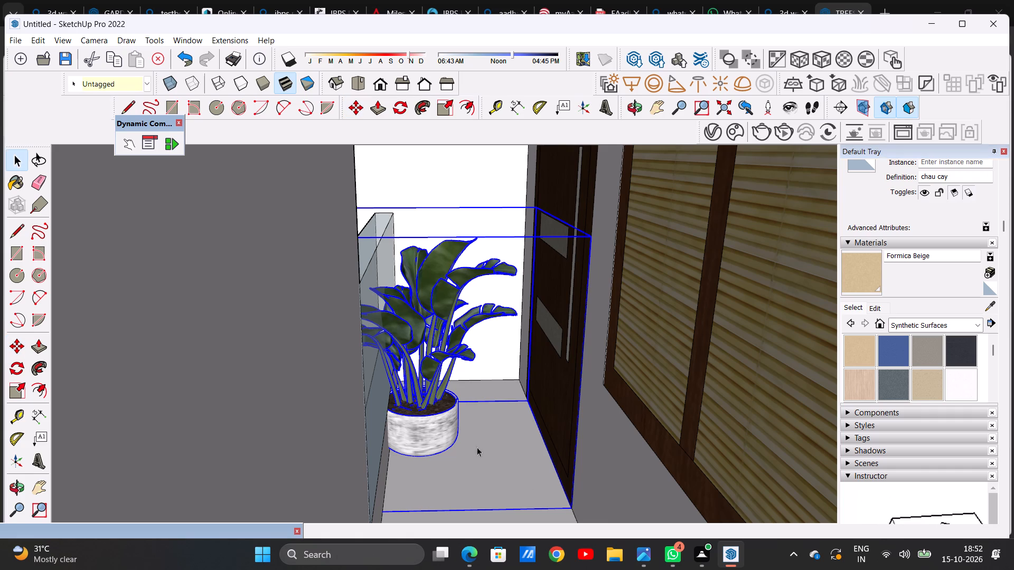
scroll(476, 431, "down", 9)
left_click(376, 84)
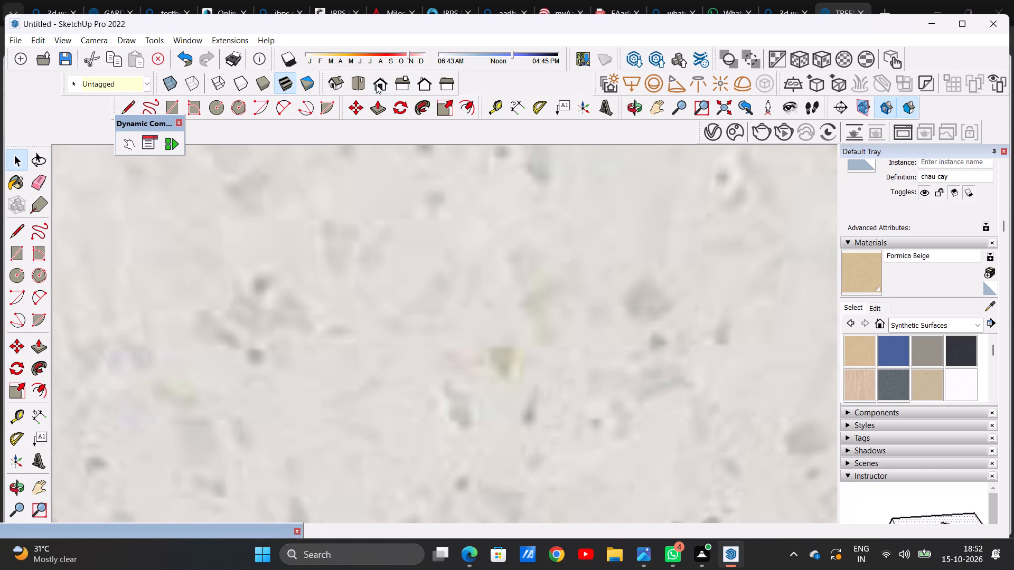
Scale the balcony's potted plant down in depth from its front top edge, bringing its leaves behind the glass railing.
scroll(484, 343, "down", 7)
left_click(418, 358)
middle_click_drag(649, 302, 547, 328)
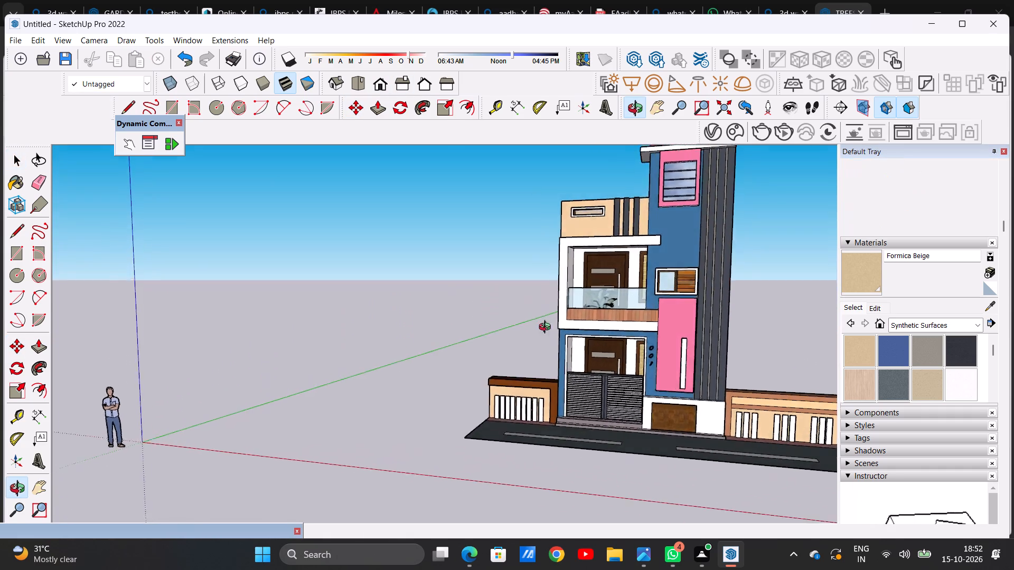
middle_click_drag(547, 328, 463, 359)
scroll(564, 311, "up", 3)
scroll(564, 310, "down", 1)
scroll(564, 310, "up", 1)
scroll(564, 310, "down", 1)
middle_click_drag(592, 304, 572, 405)
scroll(591, 358, "up", 1)
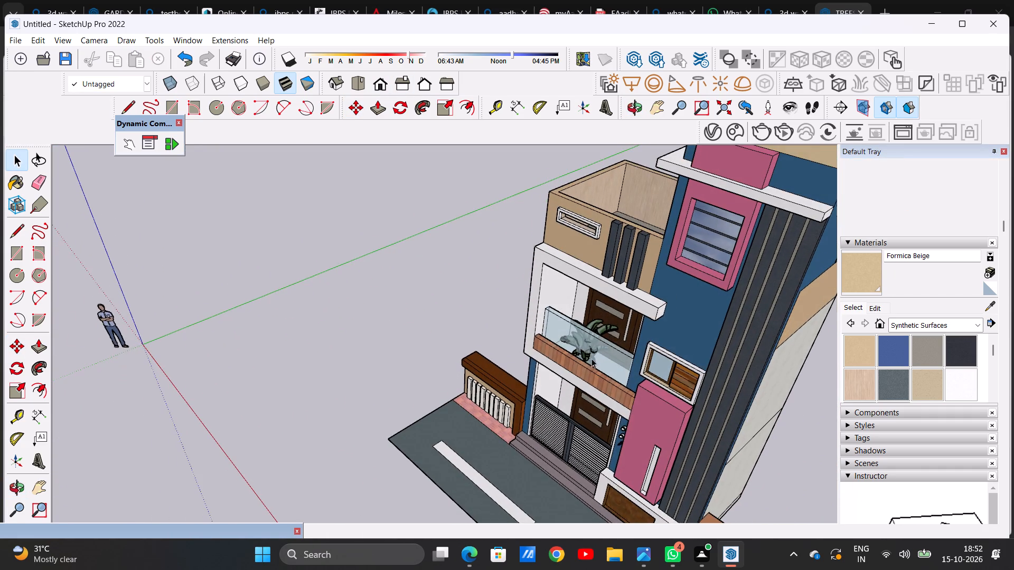
scroll(591, 358, "up", 4)
scroll(598, 301, "up", 5)
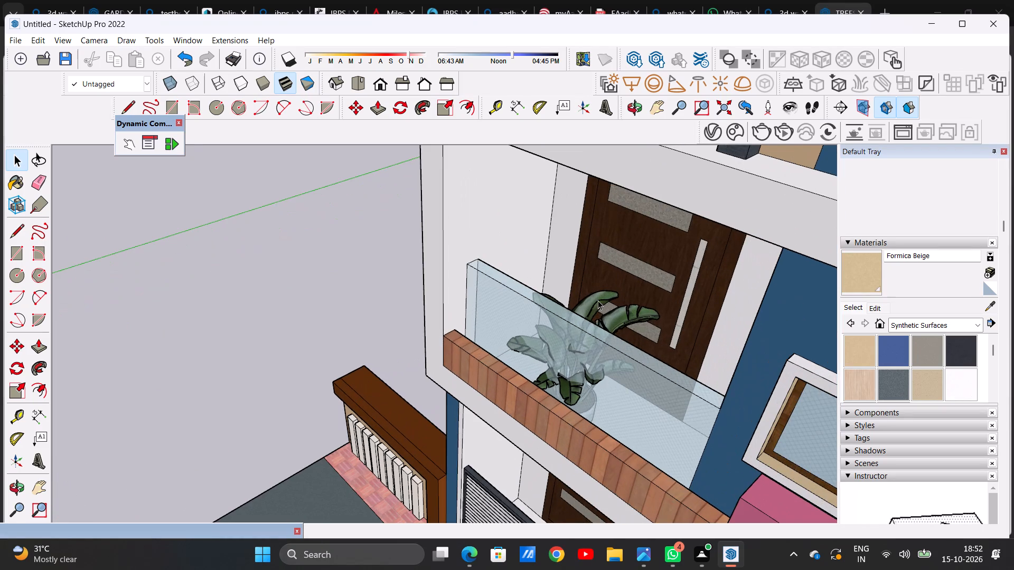
scroll(590, 296, "down", 10)
middle_click_drag(577, 267, 558, 372)
scroll(575, 348, "up", 5)
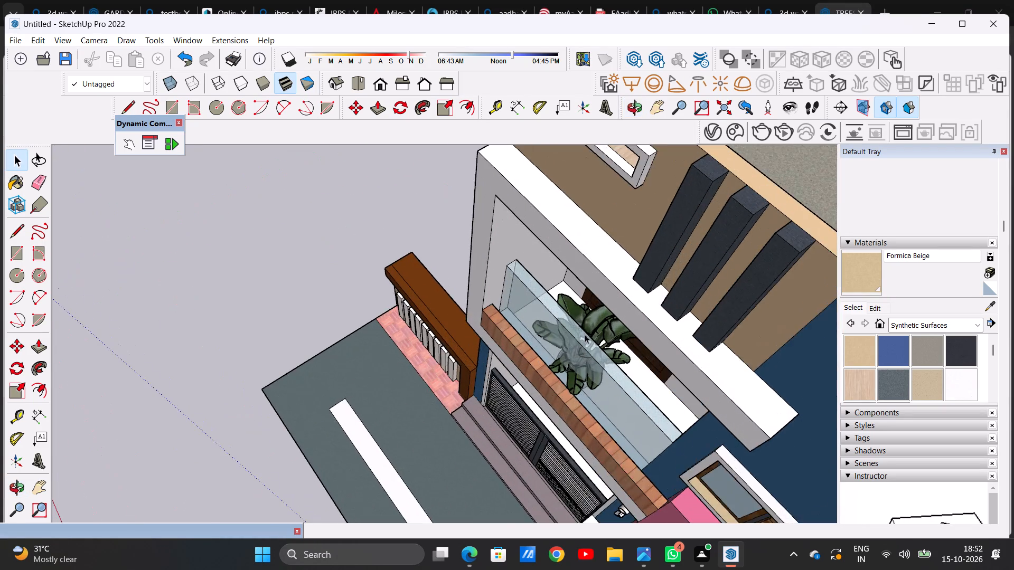
scroll(585, 334, "up", 12)
left_click(593, 318)
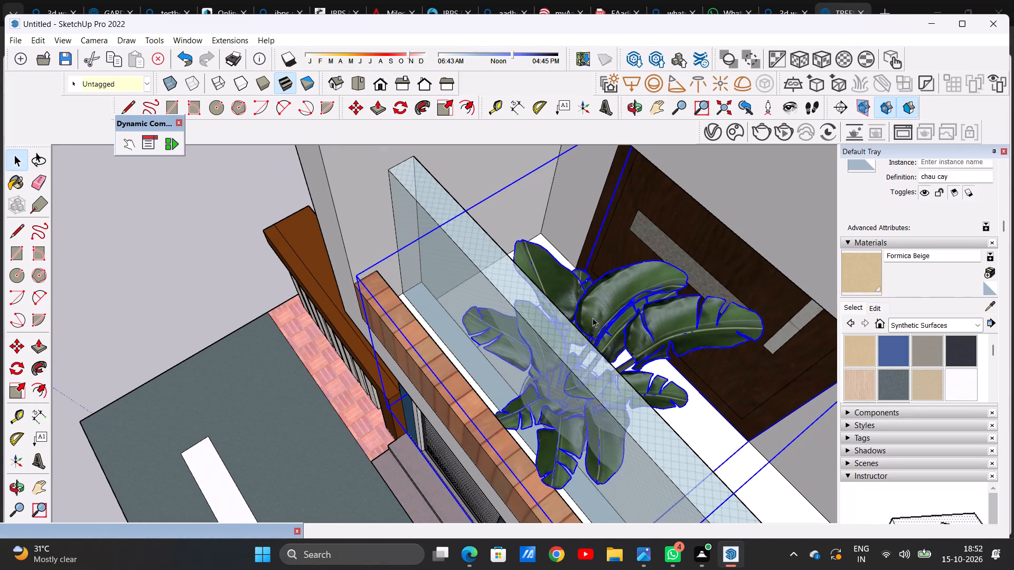
left_click(448, 103)
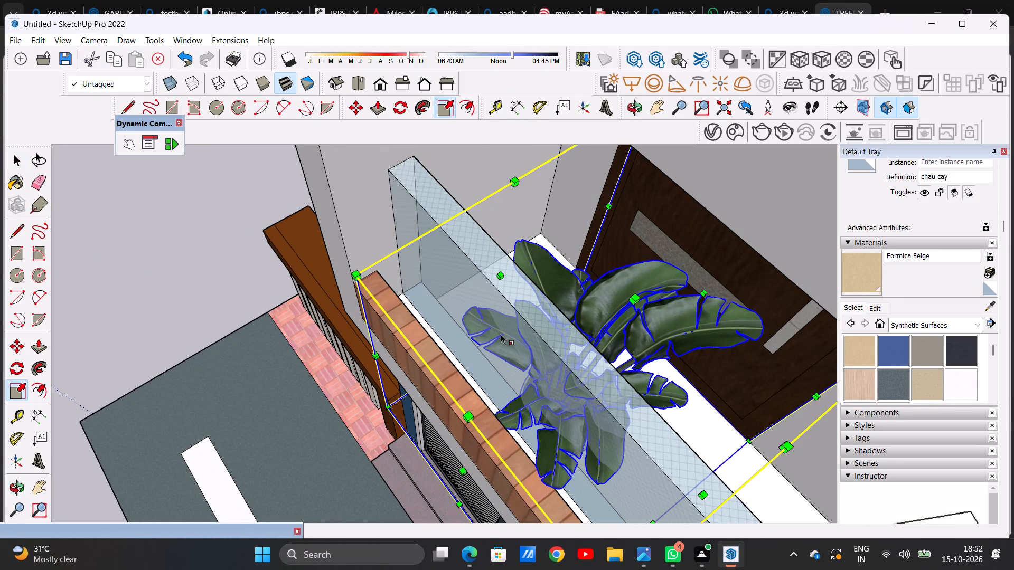
left_click(465, 412)
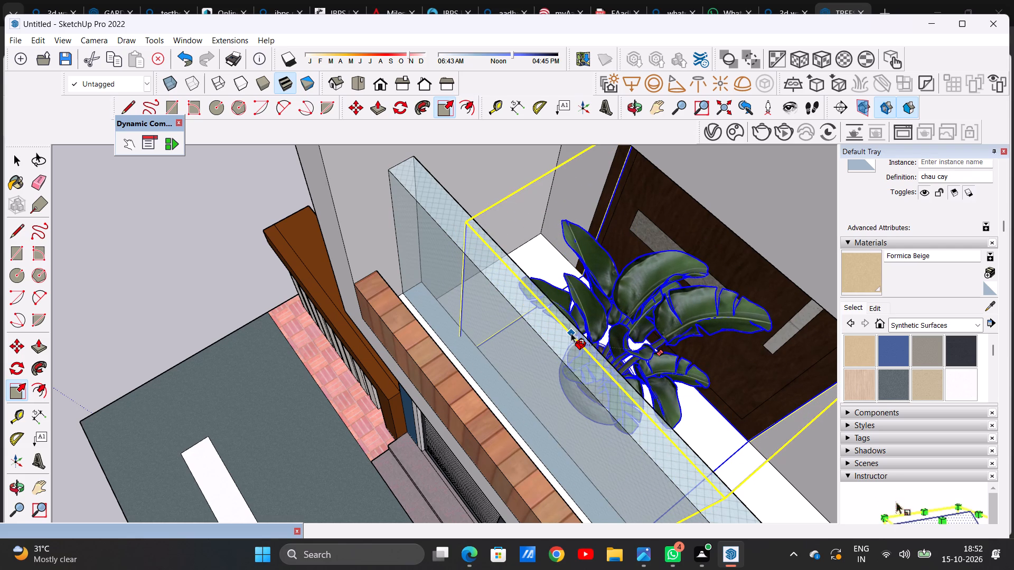
left_click(571, 333)
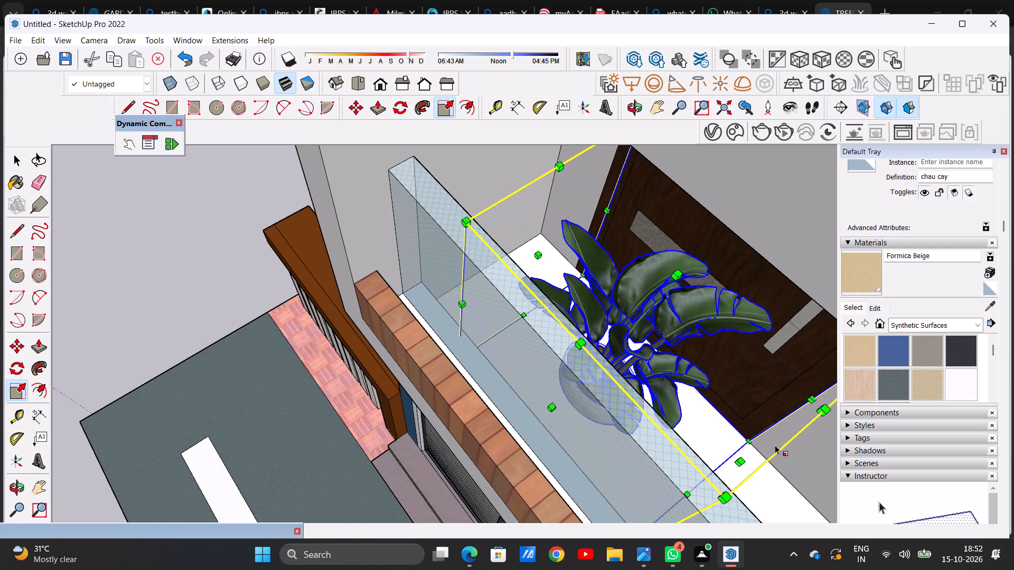
Scale the potted plant down in width and height from its top edge on the side facing the window, then deselect it.
left_click(820, 408)
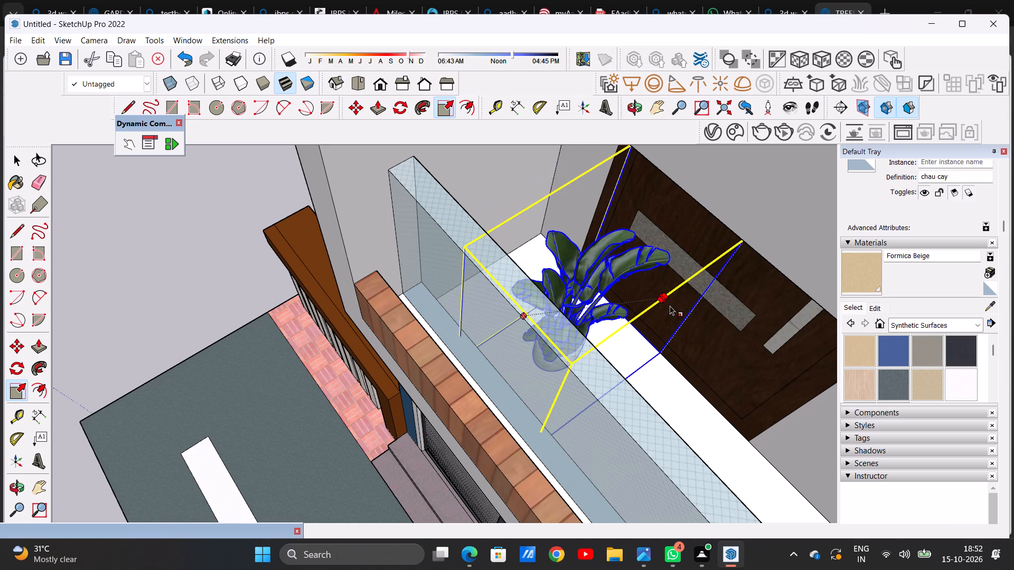
left_click(670, 306)
key("space")
left_click(226, 220)
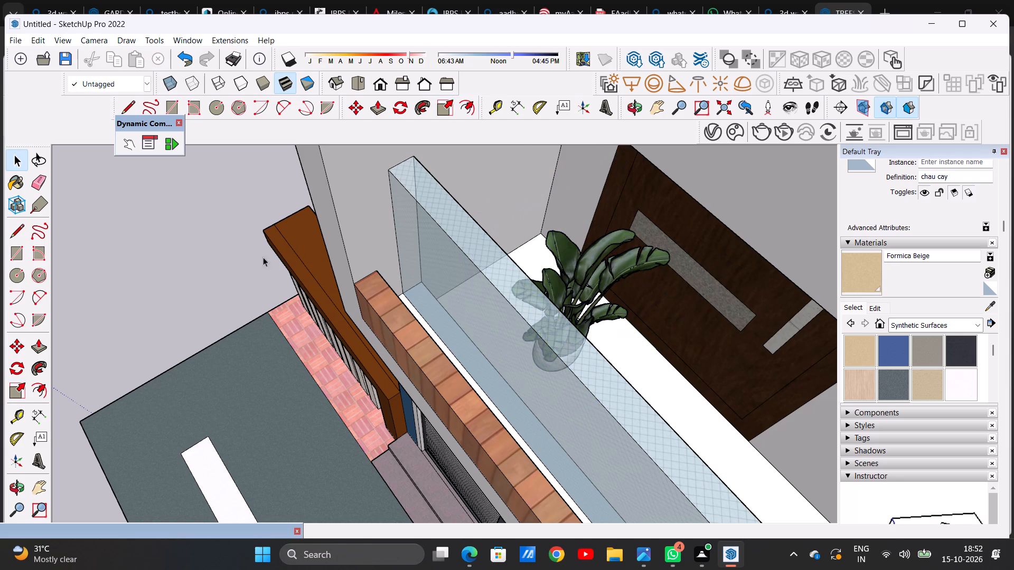
Examine the potted plant's size and position on the balcony from the front, from above and close up at its pot.
scroll(502, 319, "down", 6)
middle_click_drag(612, 341, 699, 248)
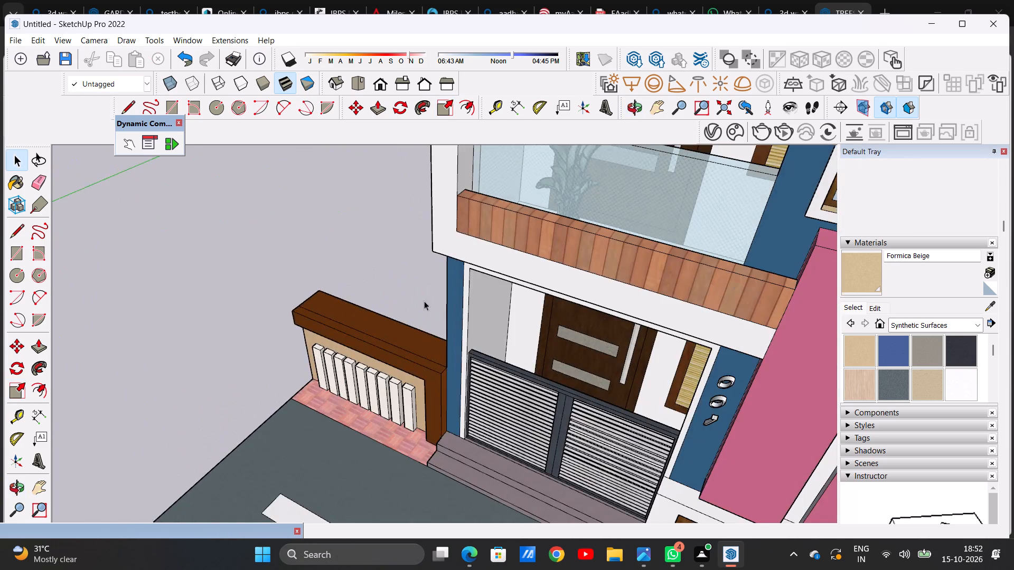
scroll(423, 307, "down", 8)
middle_click_drag(425, 324, 510, 261)
scroll(493, 244, "up", 7)
middle_click_drag(447, 245, 314, 326)
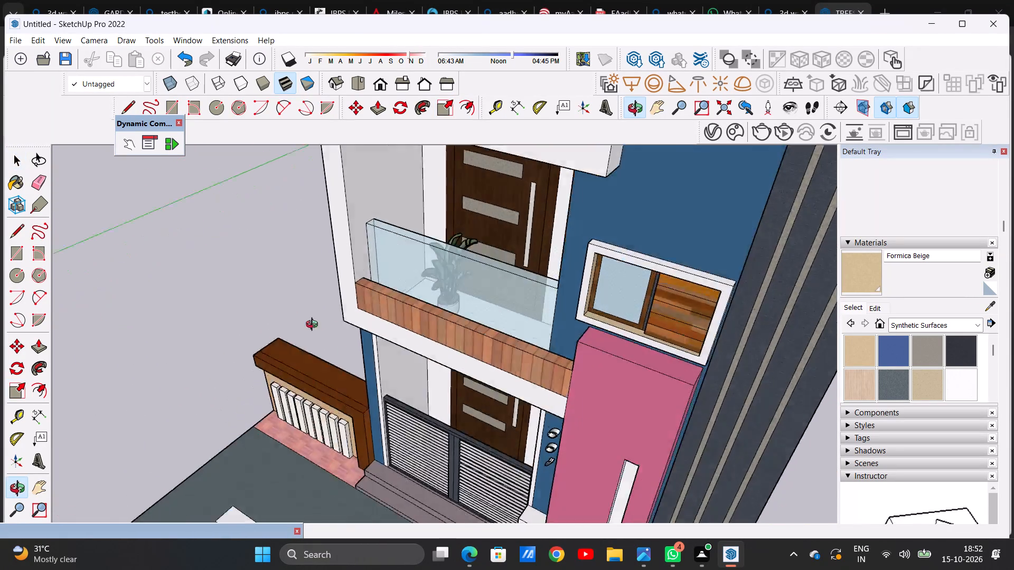
middle_click_drag(314, 326, 248, 383)
scroll(388, 362, "up", 4)
scroll(419, 315, "down", 1)
scroll(424, 309, "up", 5)
scroll(444, 284, "down", 1)
scroll(445, 284, "up", 8)
middle_click_drag(515, 372, 493, 328)
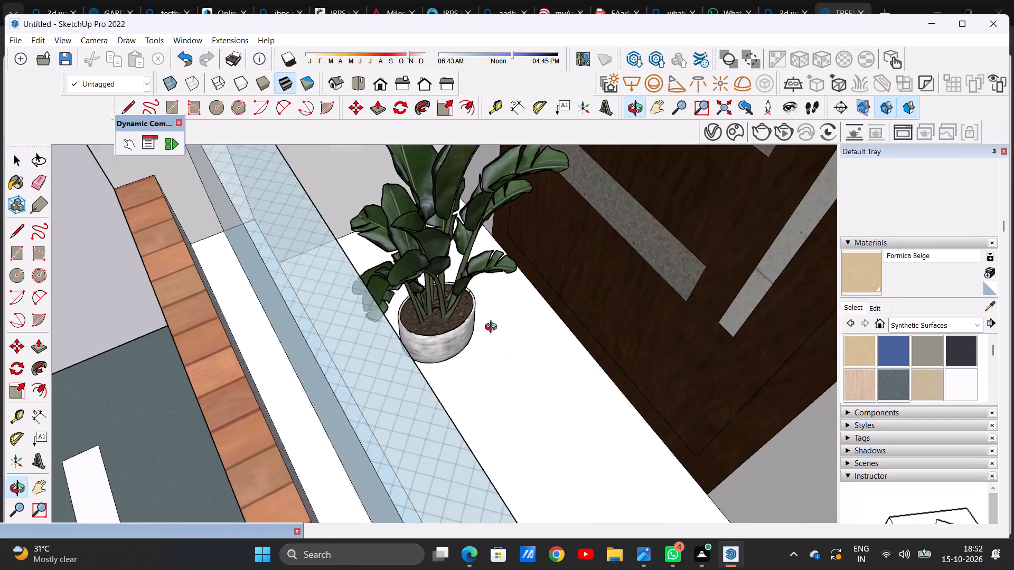
middle_click_drag(493, 328, 446, 312)
middle_click_drag(459, 322, 504, 362)
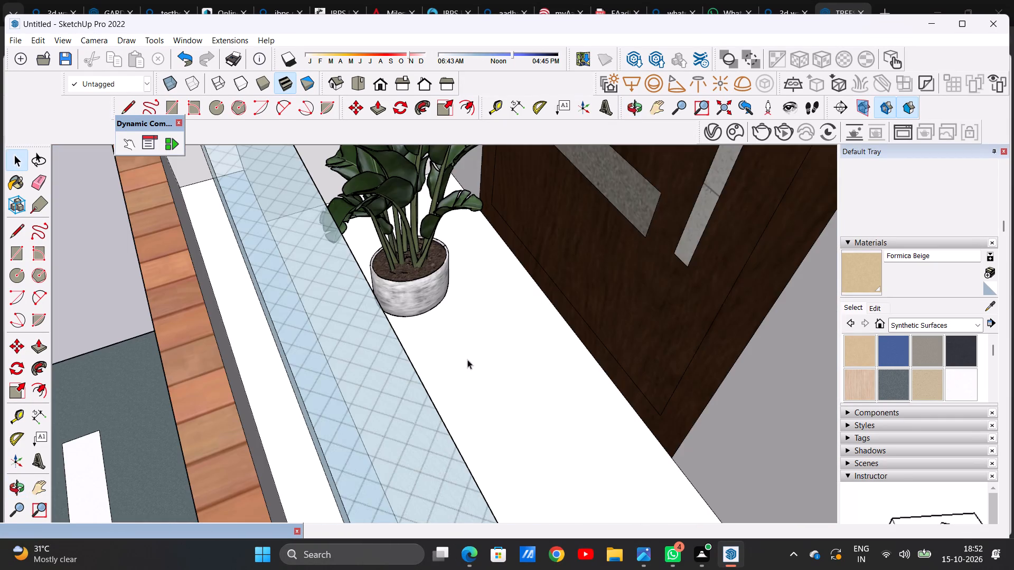
scroll(468, 359, "down", 20)
scroll(468, 359, "down", 9)
middle_click_drag(328, 343, 405, 295)
scroll(405, 313, "down", 10)
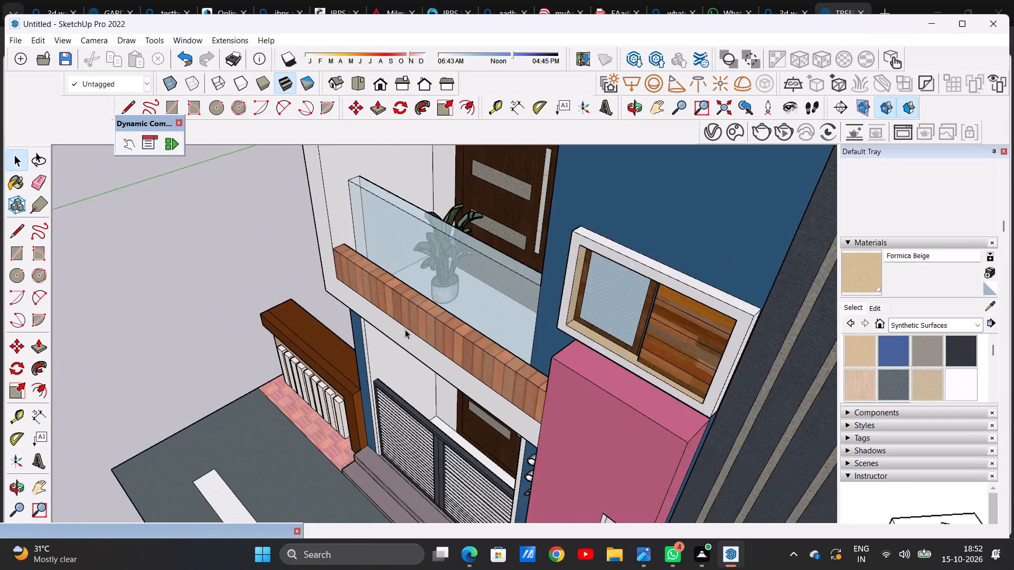
scroll(405, 329, "down", 2)
Scale the balcony's potted plant up slightly in height only, keeping its base on the floor.
scroll(442, 233, "up", 13)
left_click(413, 286)
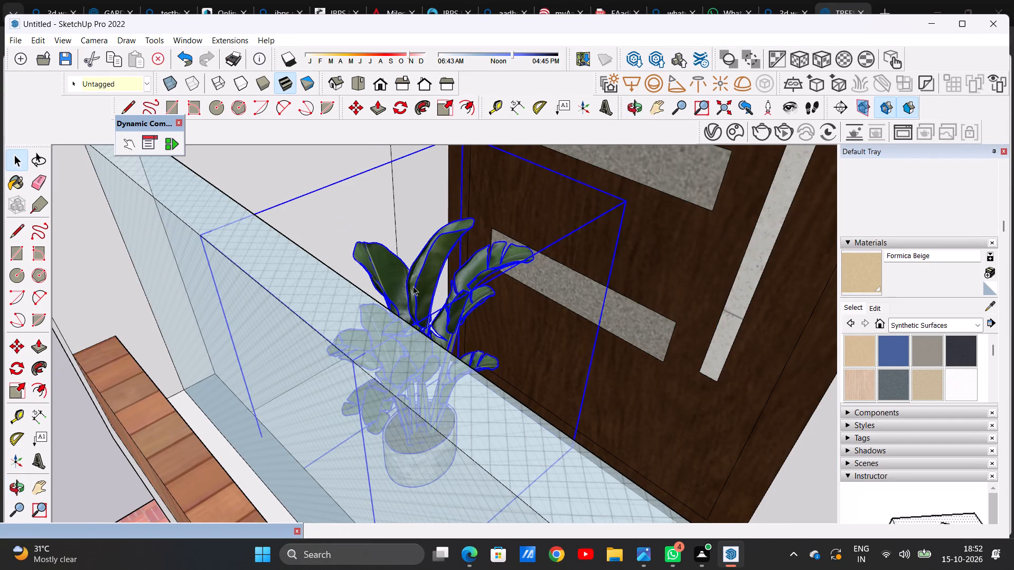
left_click(444, 112)
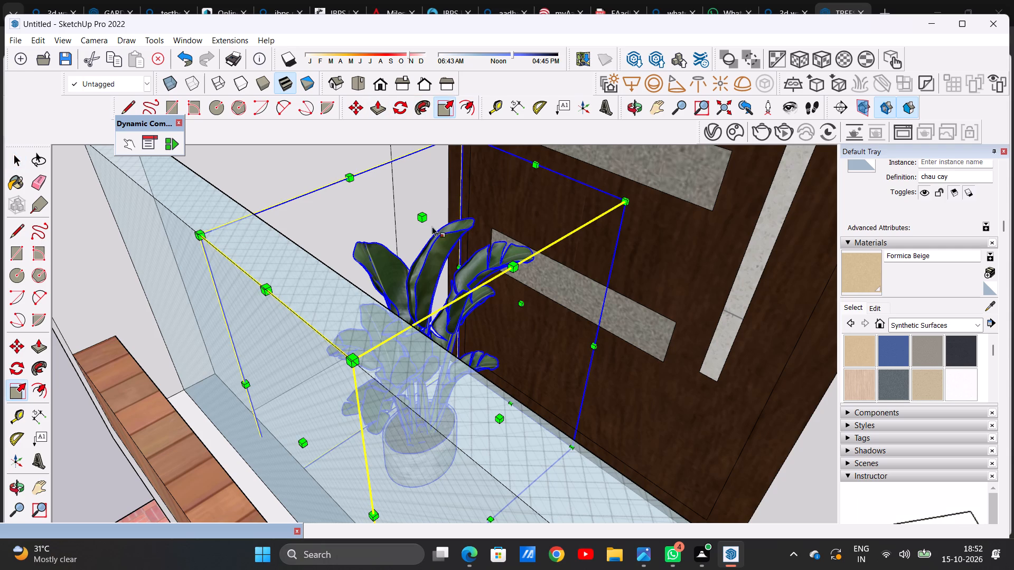
left_click(424, 218)
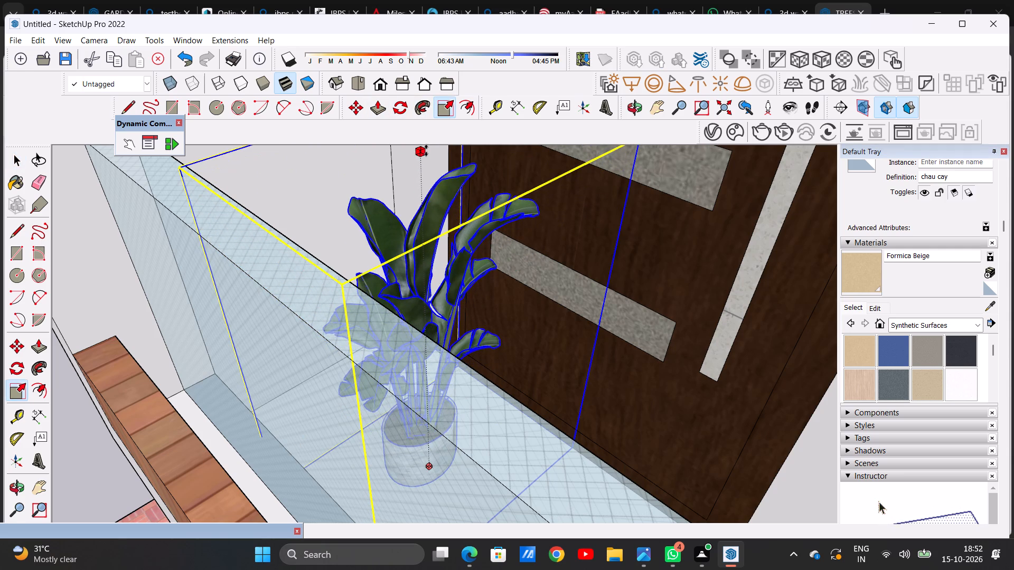
left_click(426, 147)
key("space")
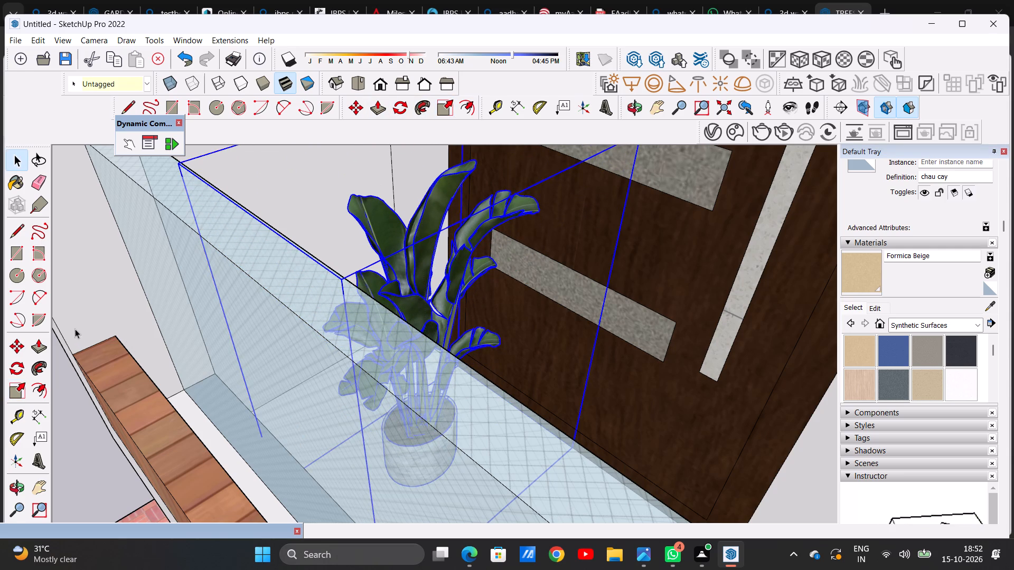
scroll(317, 304, "down", 13)
left_click(159, 307)
Stretch the potted plant further in height only, so its leaves rise well above the glass railing.
scroll(314, 327, "down", 6)
middle_click_drag(309, 343, 456, 242)
scroll(416, 289, "down", 12)
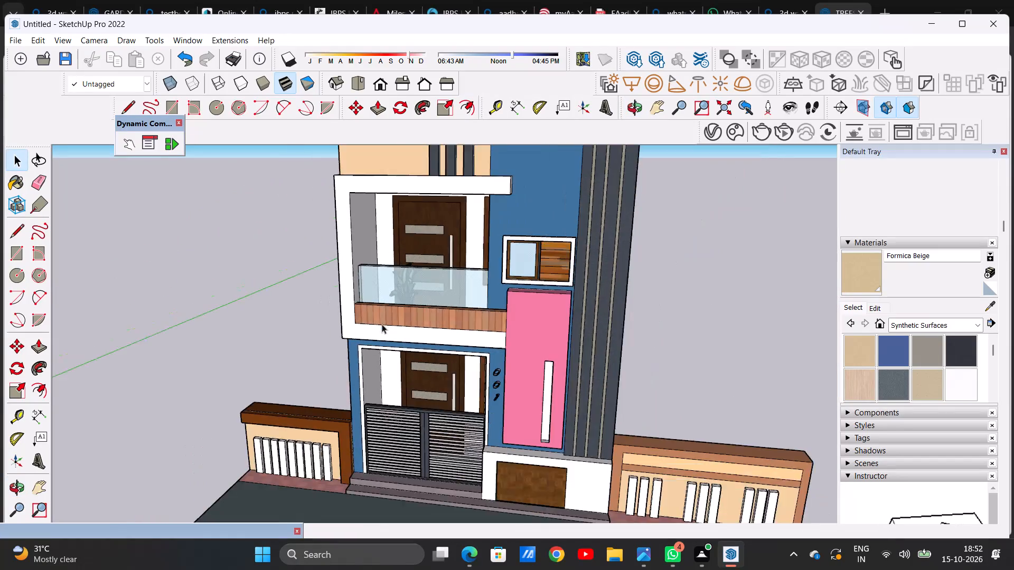
scroll(382, 324, "down", 3)
scroll(420, 296, "up", 4)
middle_click_drag(407, 272, 252, 408)
scroll(355, 278, "up", 13)
middle_click_drag(412, 345, 456, 314)
left_click(455, 258)
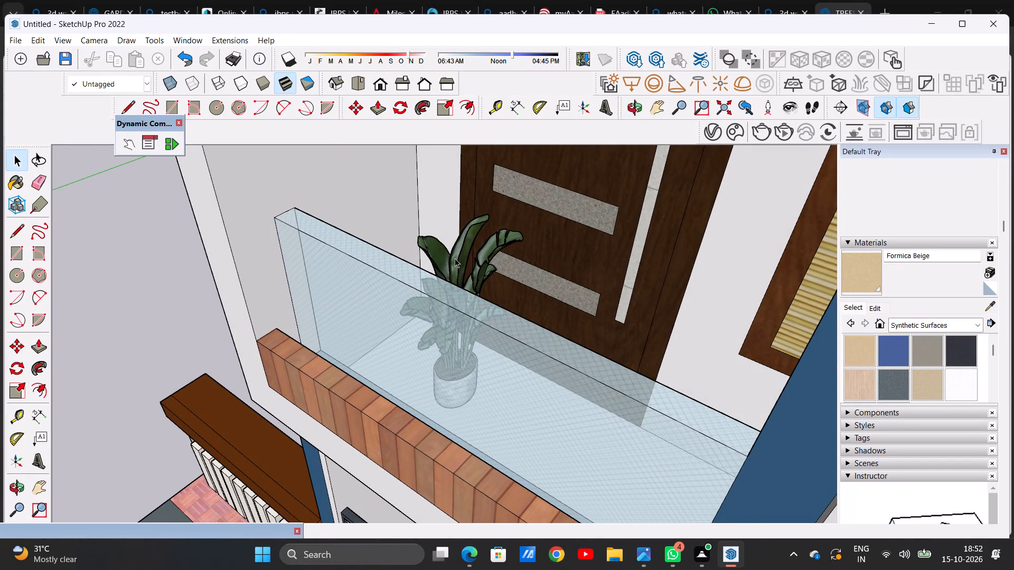
left_click(440, 102)
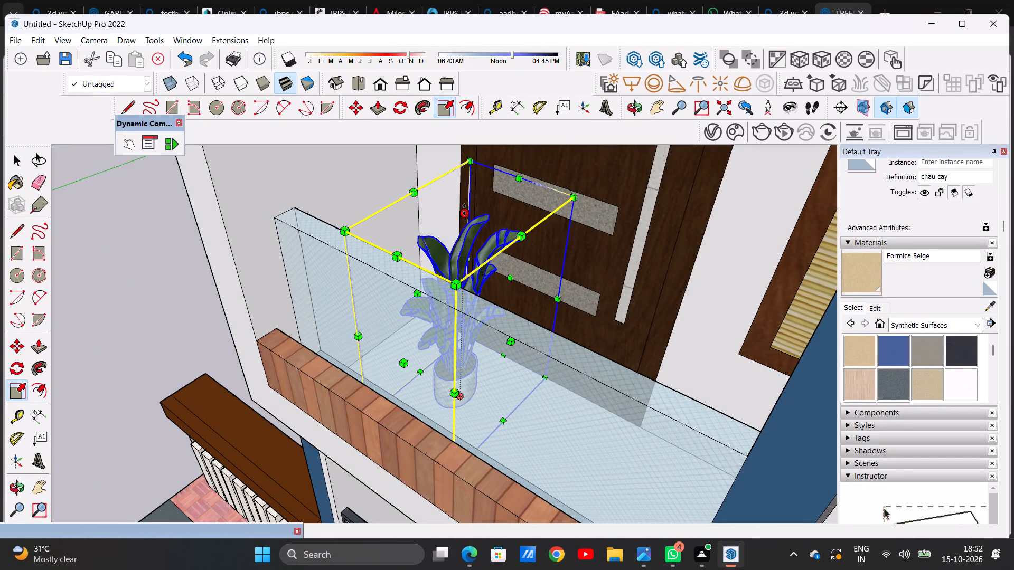
scroll(452, 263, "down", 12)
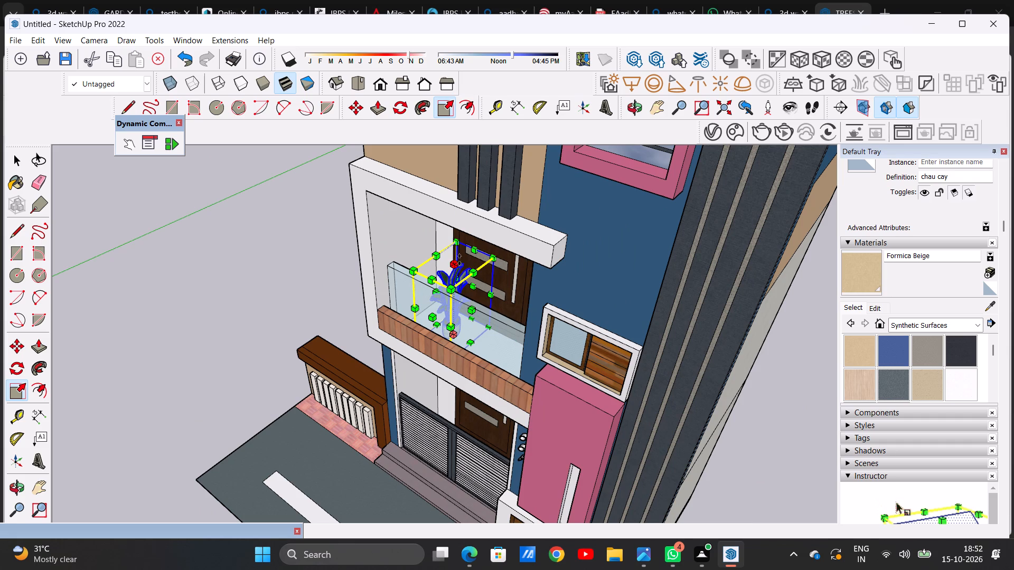
left_click(452, 263)
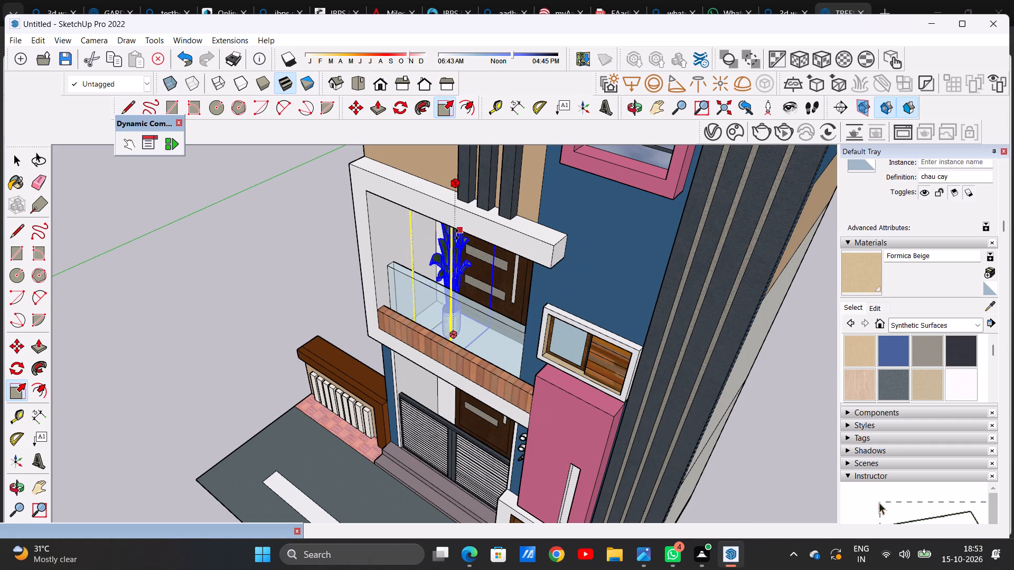
left_click(455, 234)
key("space")
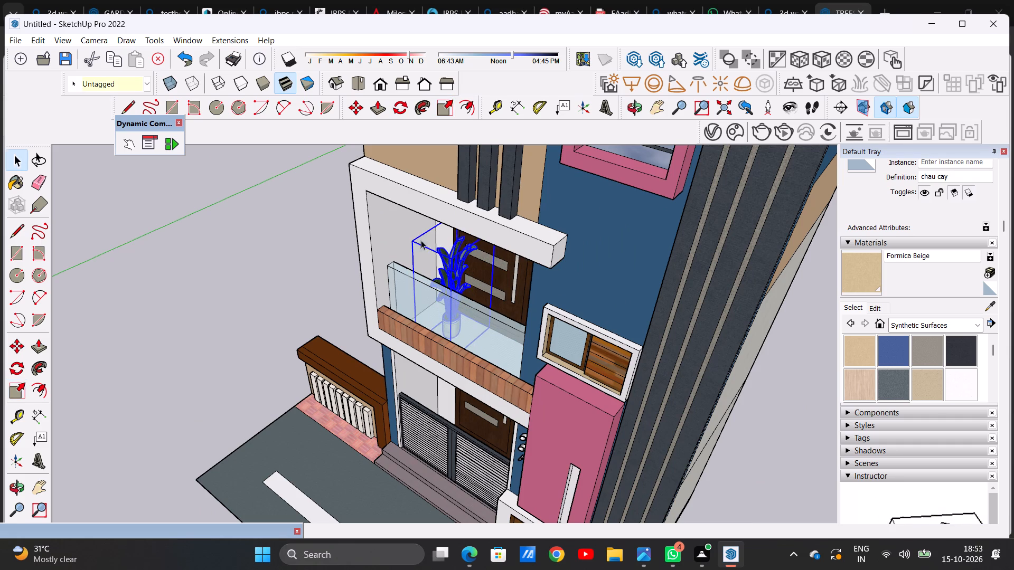
left_click(133, 299)
Examine the heightened potted plant against the balcony door and railing in the front view and from above.
scroll(251, 318, "down", 4)
middle_click_drag(251, 353, 415, 251)
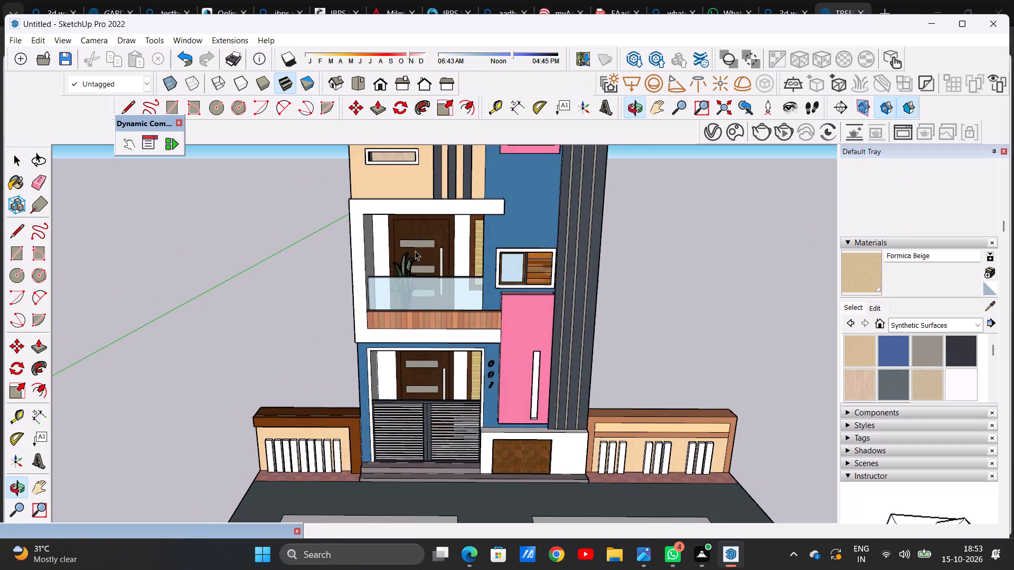
scroll(416, 255, "up", 14)
scroll(256, 323, "down", 9)
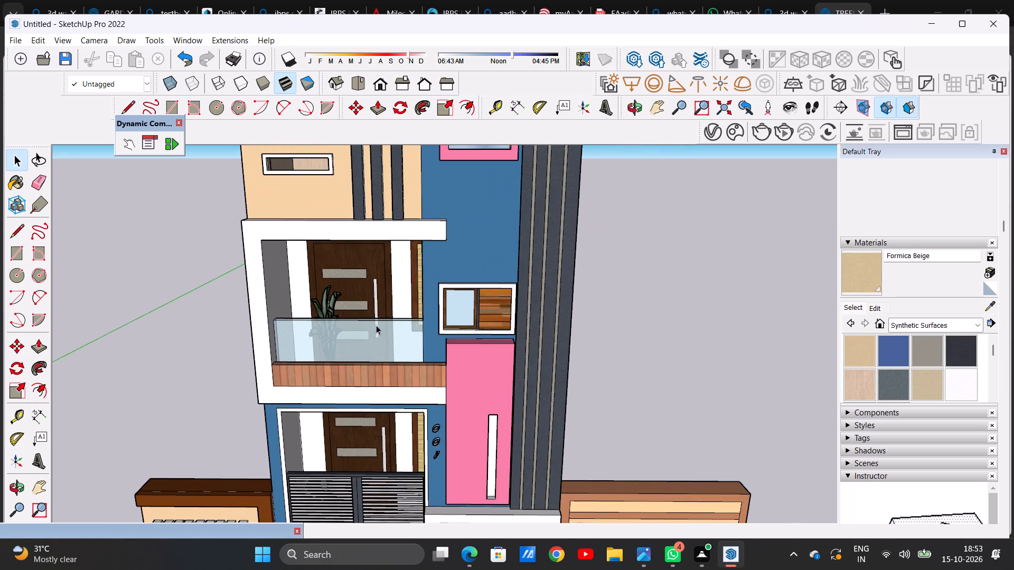
scroll(367, 338, "down", 11)
scroll(367, 358, "up", 14)
middle_click_drag(342, 349, 263, 360)
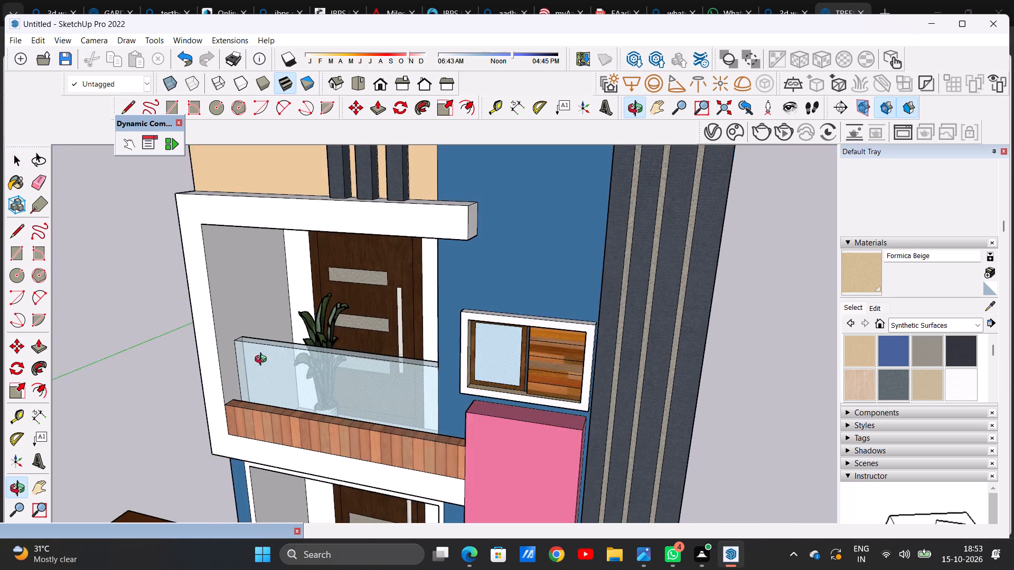
middle_click_drag(263, 360, 277, 430)
scroll(317, 299, "up", 7)
middle_click_drag(342, 370, 352, 416)
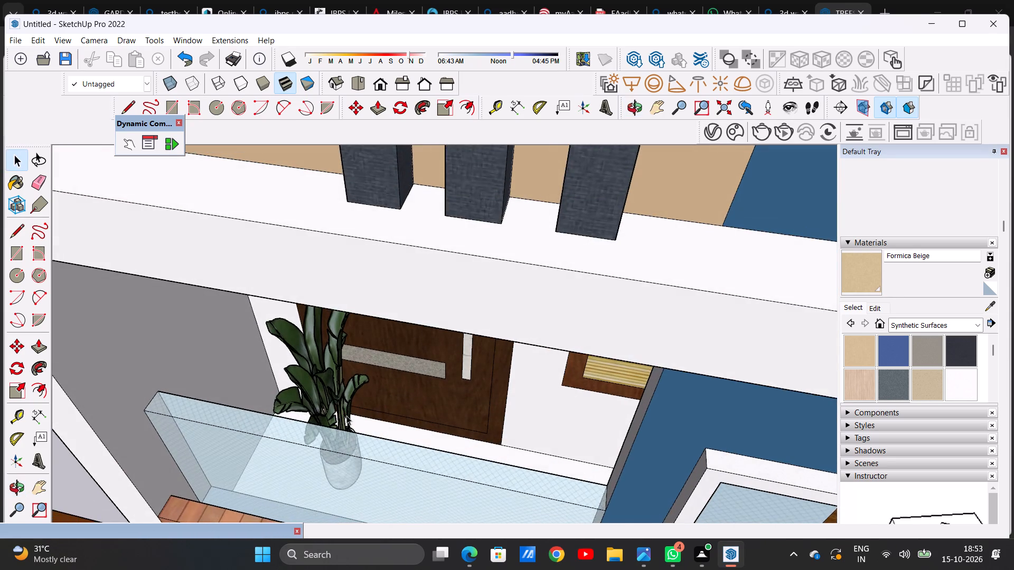
Scale the balcony's potted plant slightly wider from its top edge on the side facing the window.
scroll(334, 379, "up", 3)
left_click(331, 374)
scroll(343, 373, "down", 9)
middle_click_drag(341, 398, 346, 375)
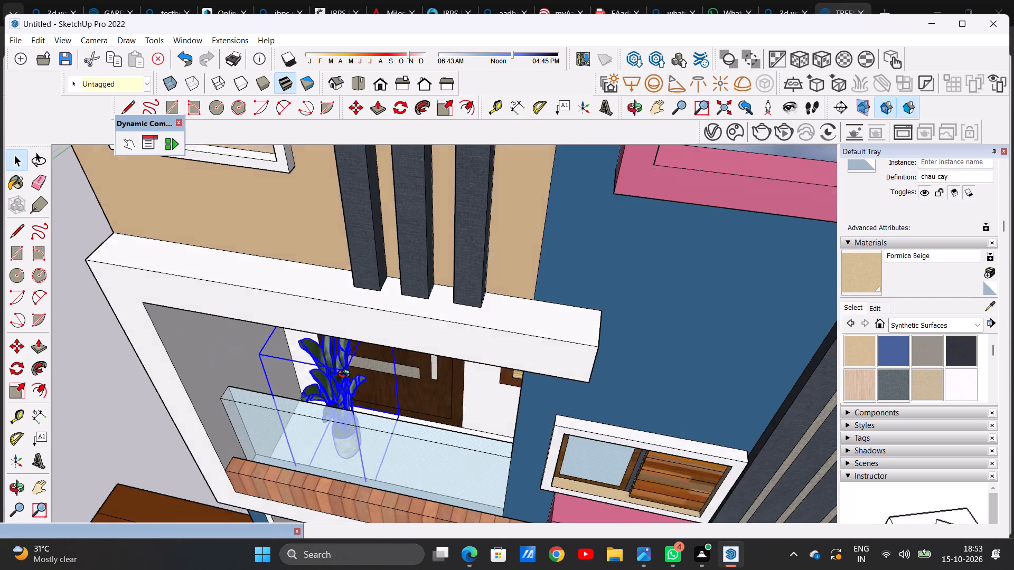
middle_click_drag(346, 375, 344, 348)
scroll(324, 354, "up", 2)
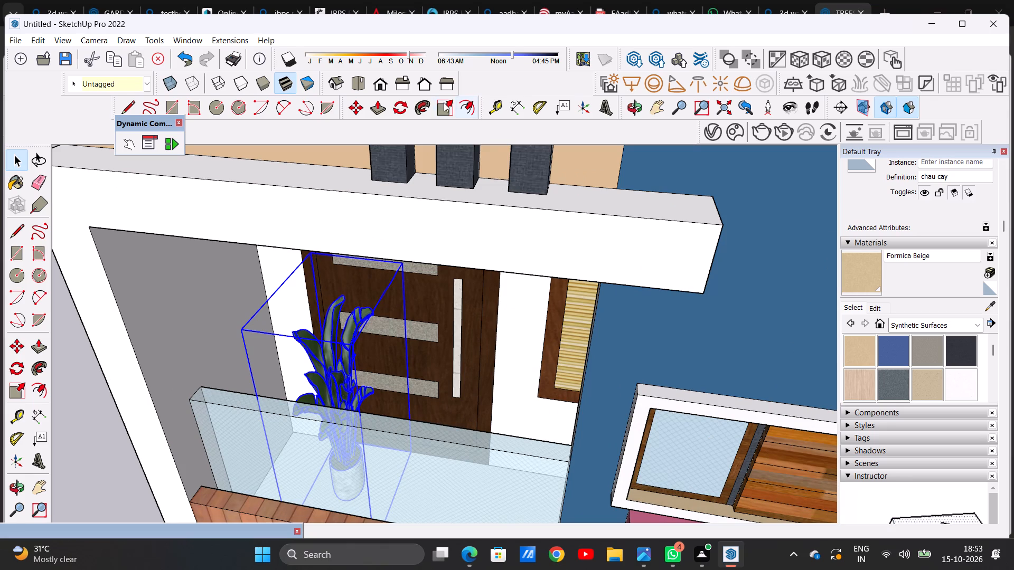
left_click(446, 110)
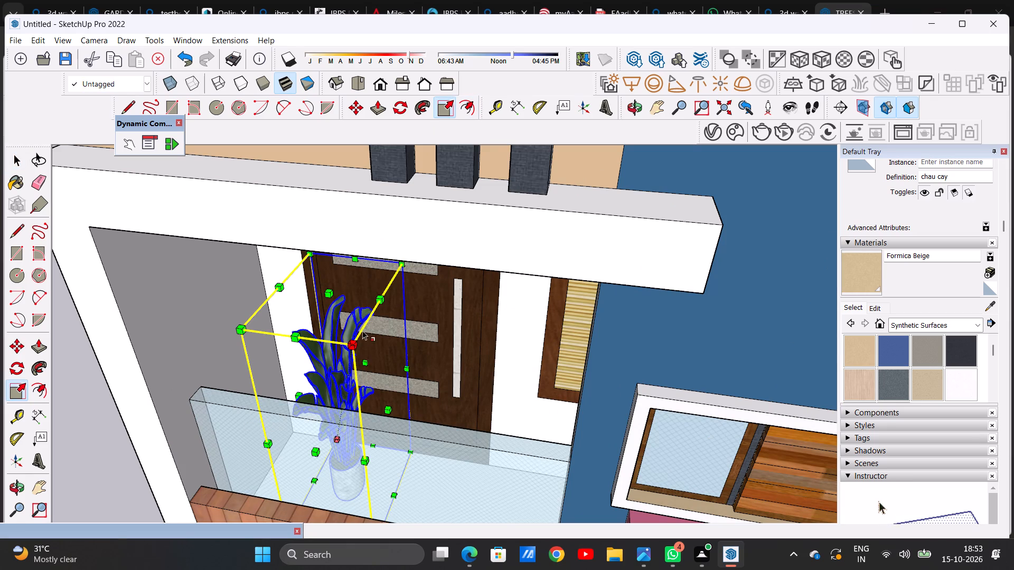
left_click(381, 301)
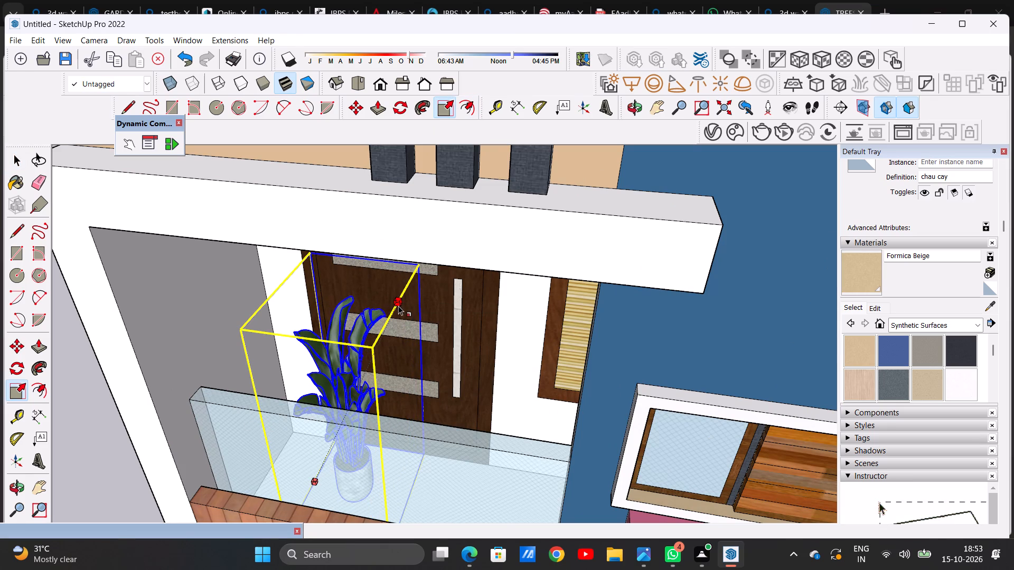
left_click(408, 309)
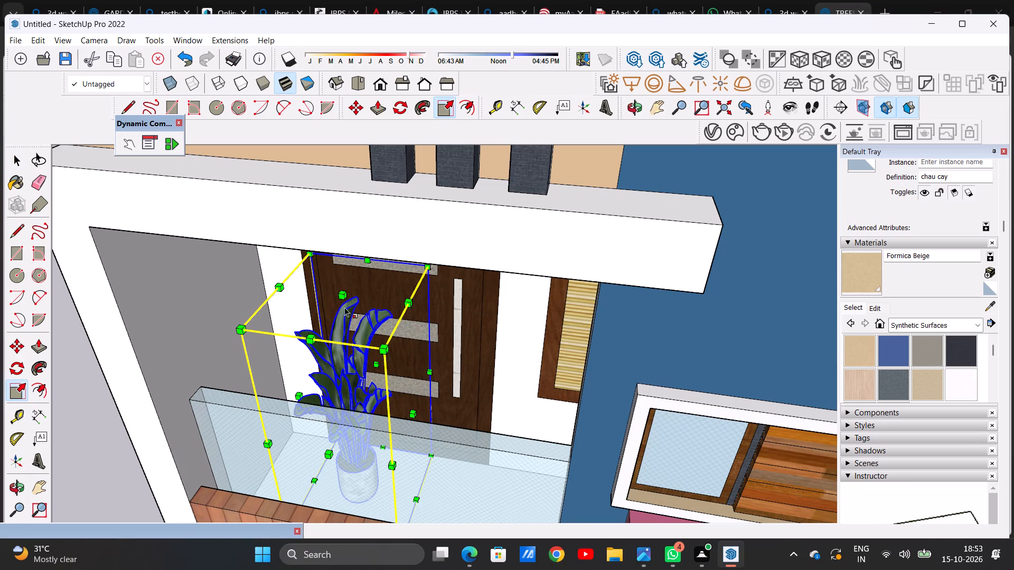
Scale the potted plant up very slightly in height only from its top.
left_click(345, 298)
left_click(347, 292)
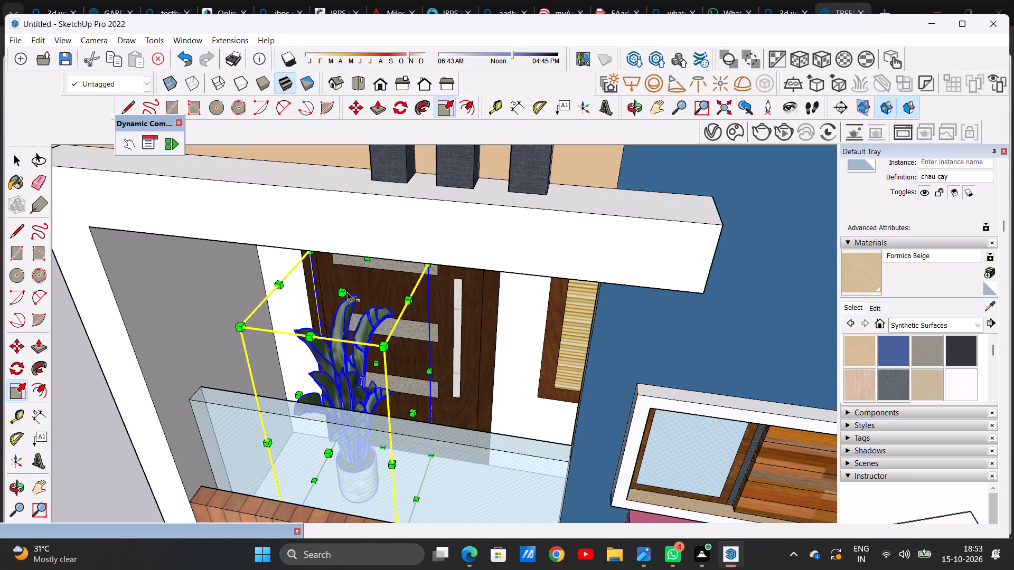
Scale the balcony's potted plant up very slightly and uniformly from its front top corner nearest the window.
left_click(382, 343)
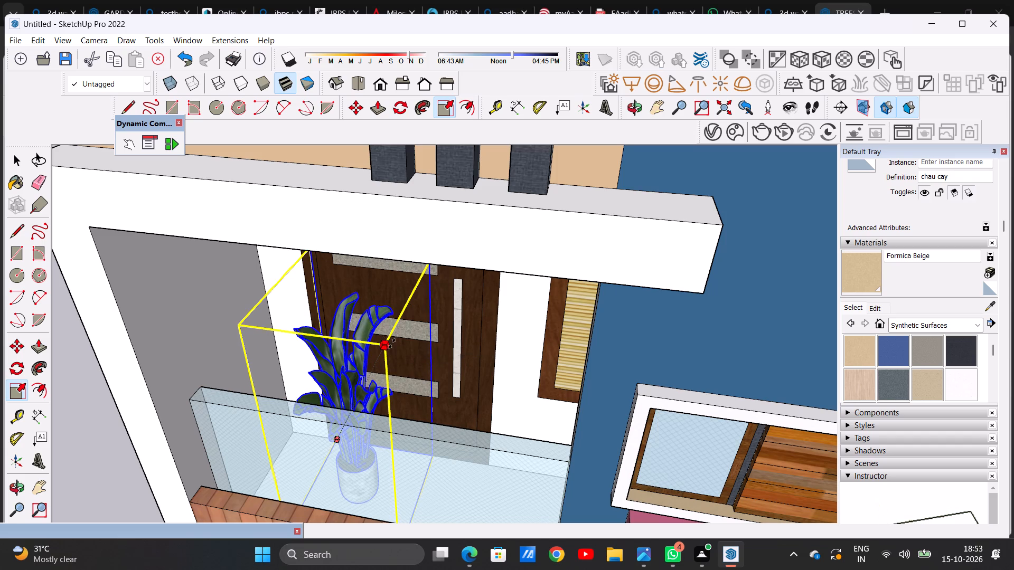
left_click(392, 344)
key("space")
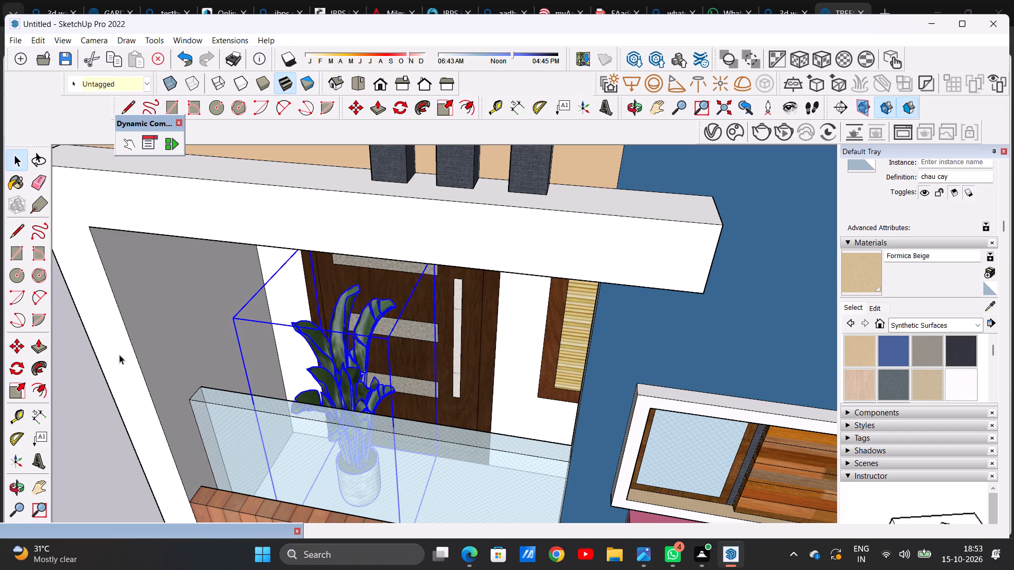
left_click(93, 427)
Scale the potted plant down in height only from its top, so its leaves end lower against the balcony door.
scroll(456, 382, "down", 6)
middle_click_drag(407, 412, 425, 350)
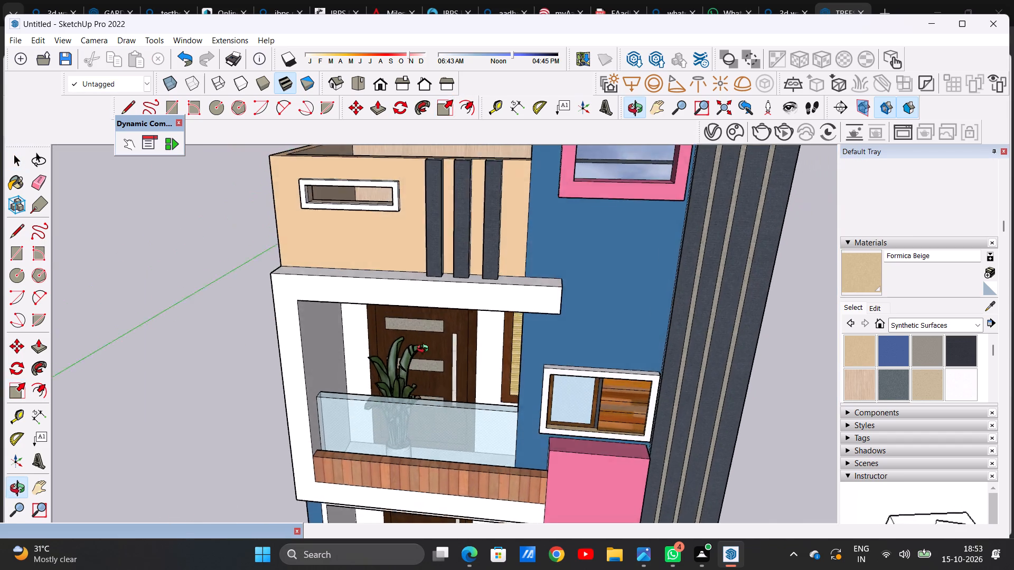
middle_click_drag(425, 350, 426, 336)
scroll(311, 433, "down", 8)
scroll(383, 423, "up", 11)
middle_click_drag(339, 430, 374, 402)
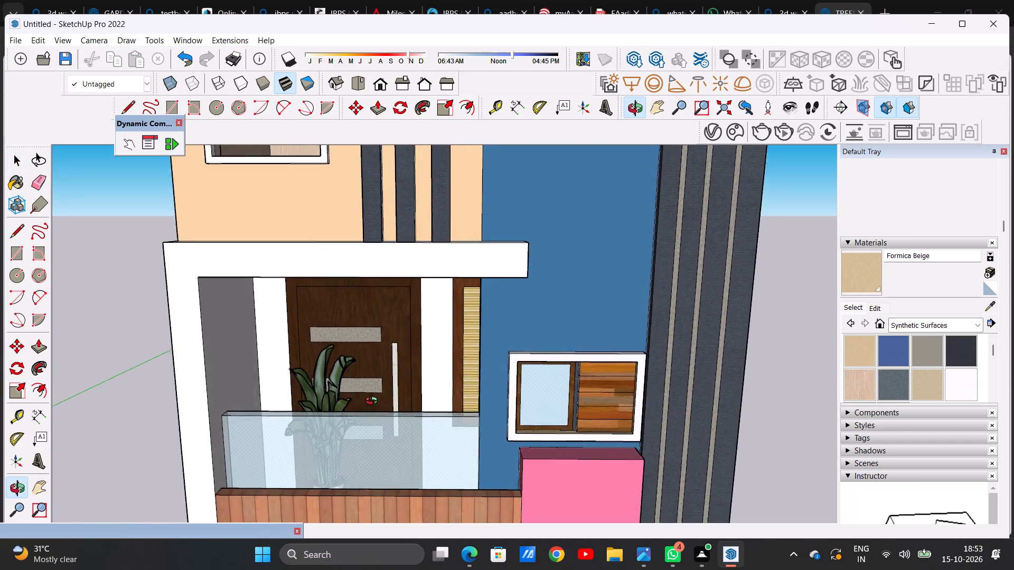
middle_click_drag(374, 402, 280, 490)
scroll(330, 386, "up", 6)
left_click(341, 367)
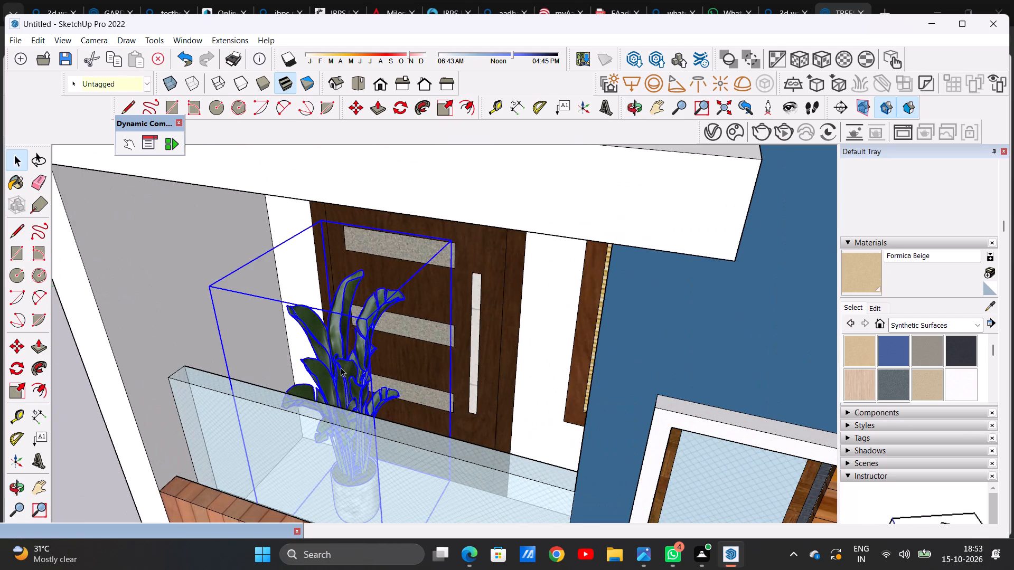
middle_click_drag(347, 384, 355, 428)
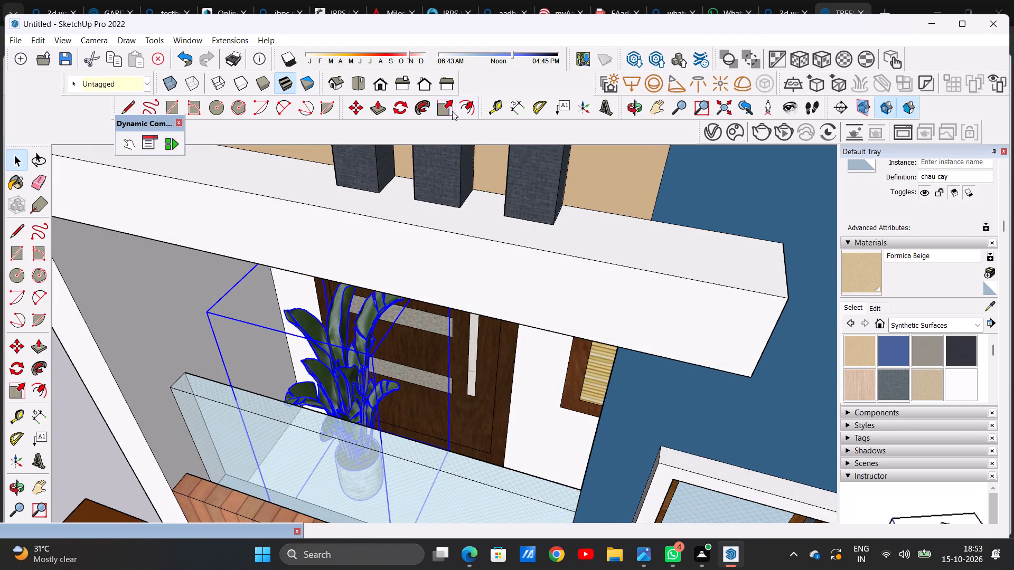
left_click(449, 111)
scroll(413, 334, "down", 2)
middle_click_drag(382, 424, 378, 388)
scroll(368, 265, "up", 6)
left_click(344, 301)
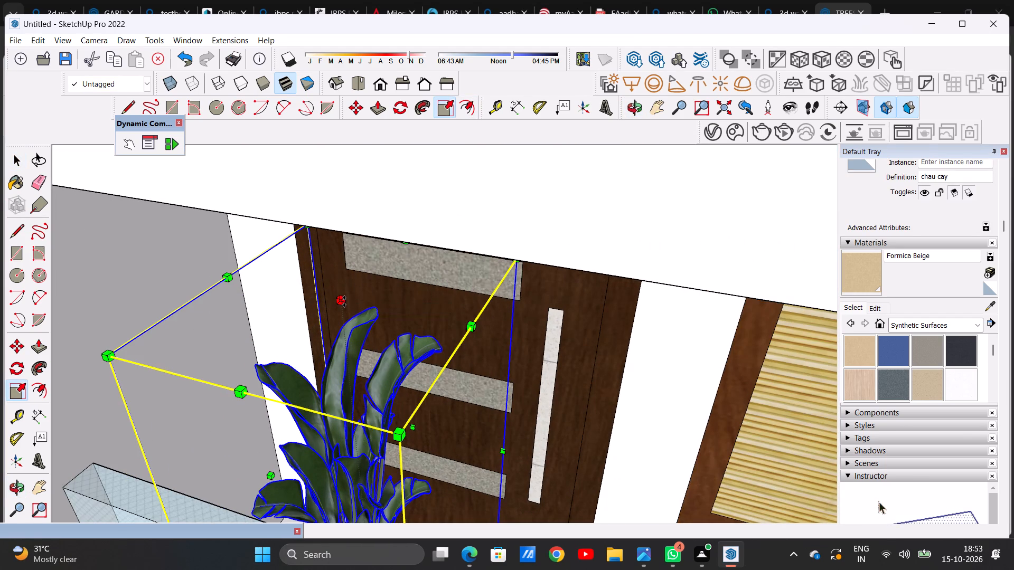
left_click(347, 374)
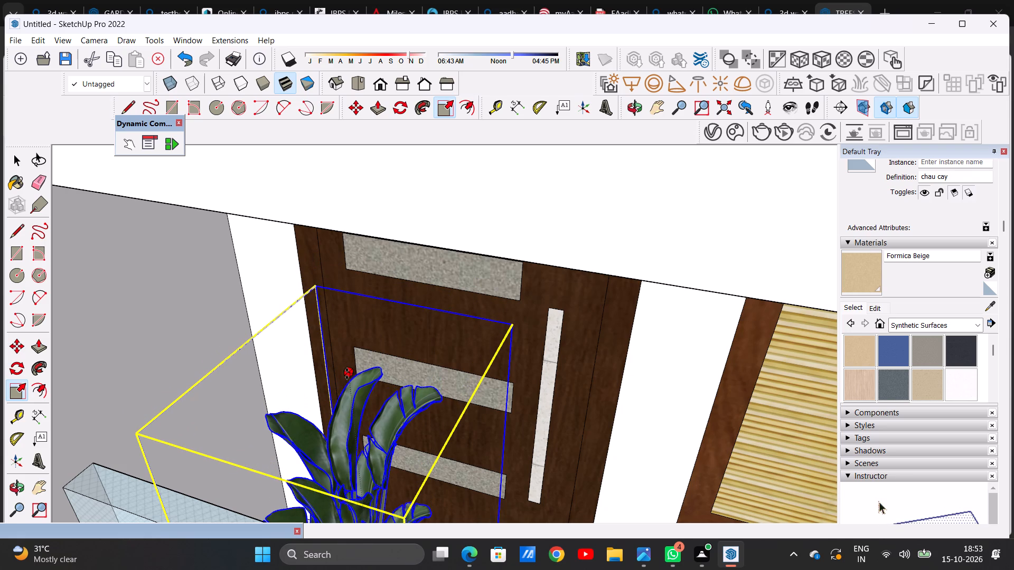
key("space")
scroll(414, 324, "down", 11)
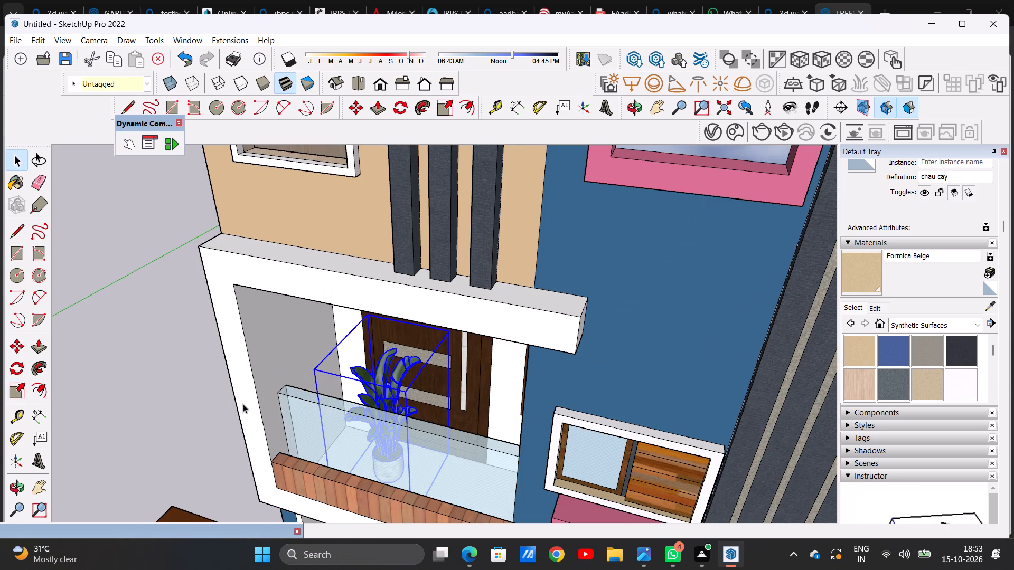
left_click(226, 397)
Examine the shortened potted plant against the glass railing and balcony door, from the front and from above.
middle_click_drag(374, 468, 464, 370)
scroll(406, 386, "down", 5)
scroll(406, 406, "up", 6)
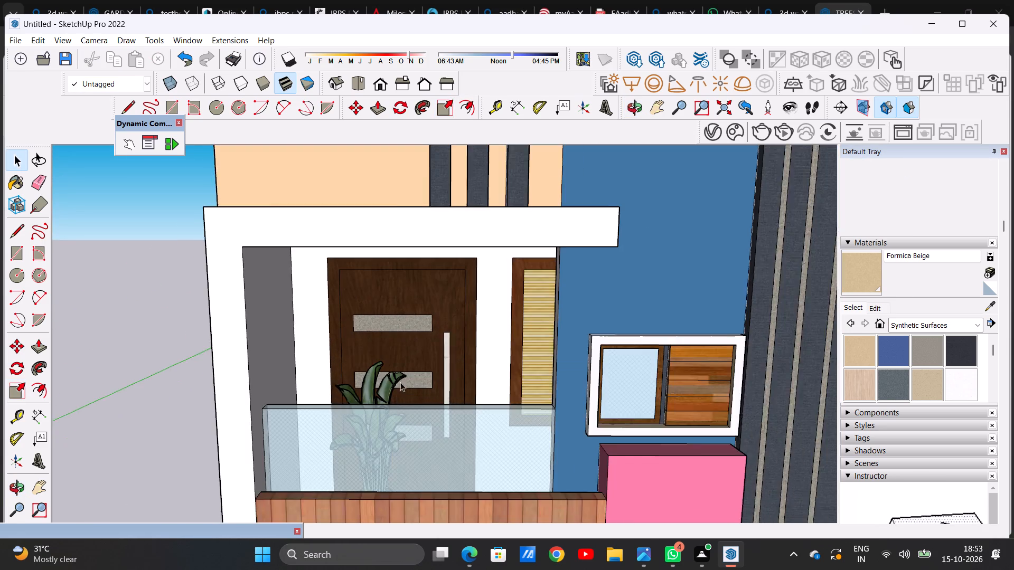
middle_click_drag(376, 378, 290, 453)
scroll(360, 405, "up", 10)
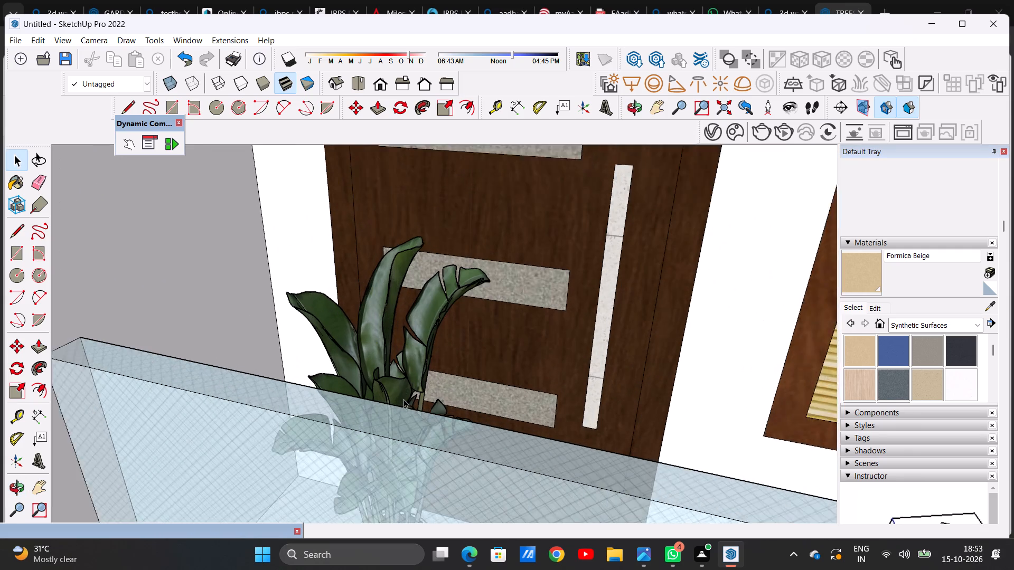
scroll(403, 399, "up", 2)
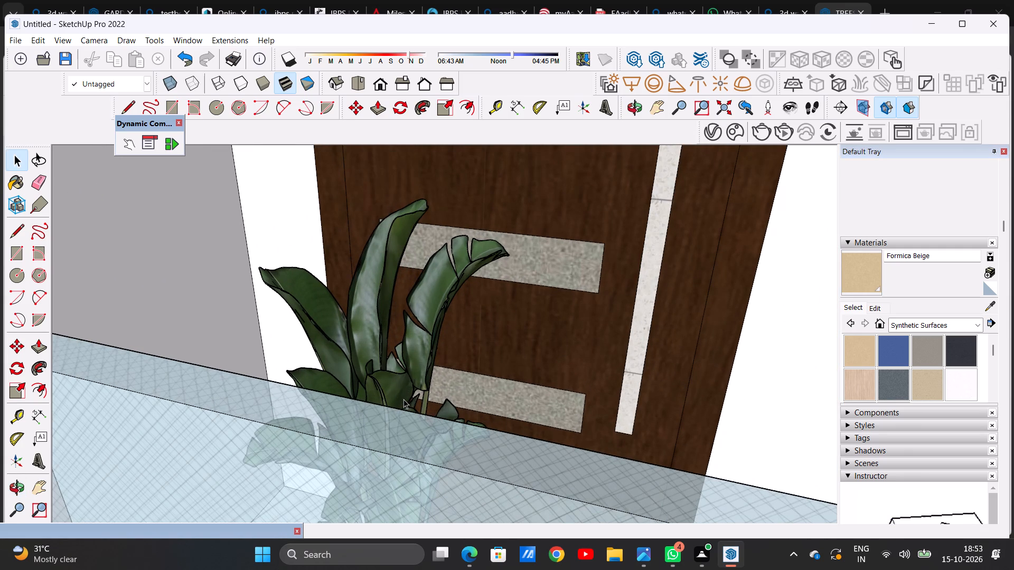
scroll(403, 397, "down", 5)
scroll(406, 343, "down", 2)
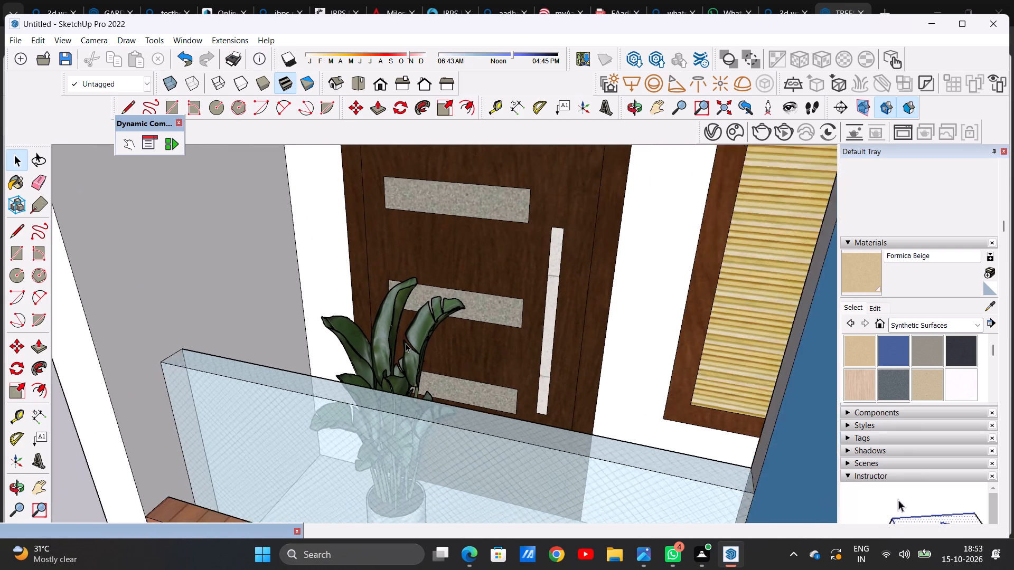
scroll(406, 343, "down", 3)
scroll(414, 367, "up", 13)
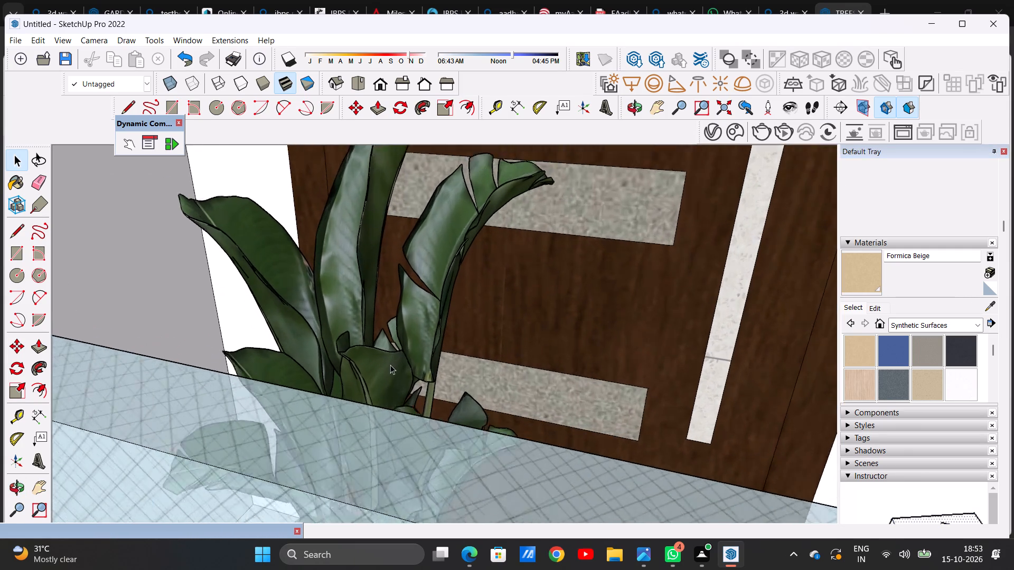
scroll(390, 365, "up", 2)
Scale the potted plant shorter from its top edge on the side facing the window.
left_click(367, 369)
scroll(372, 366, "down", 15)
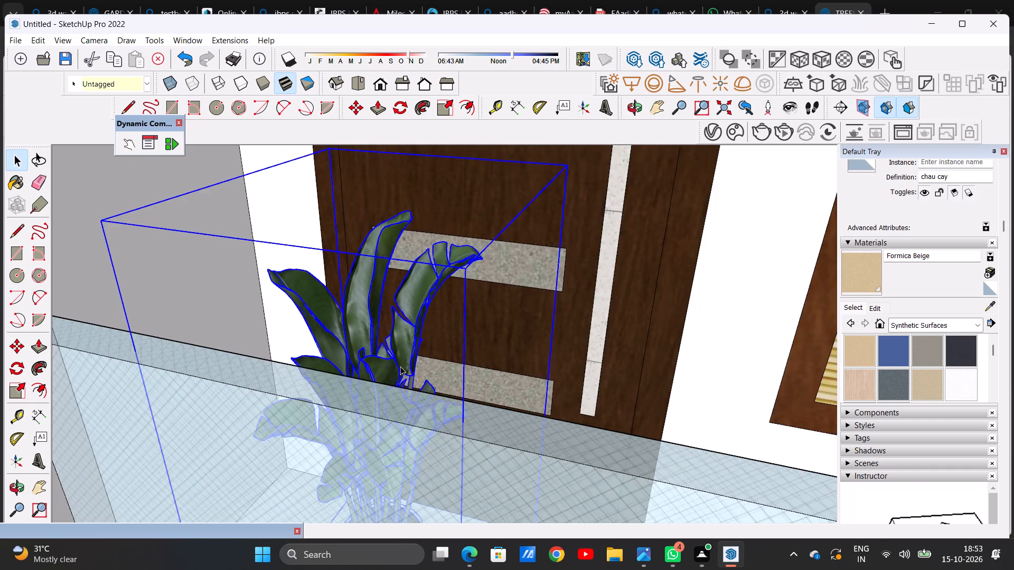
scroll(400, 366, "down", 8)
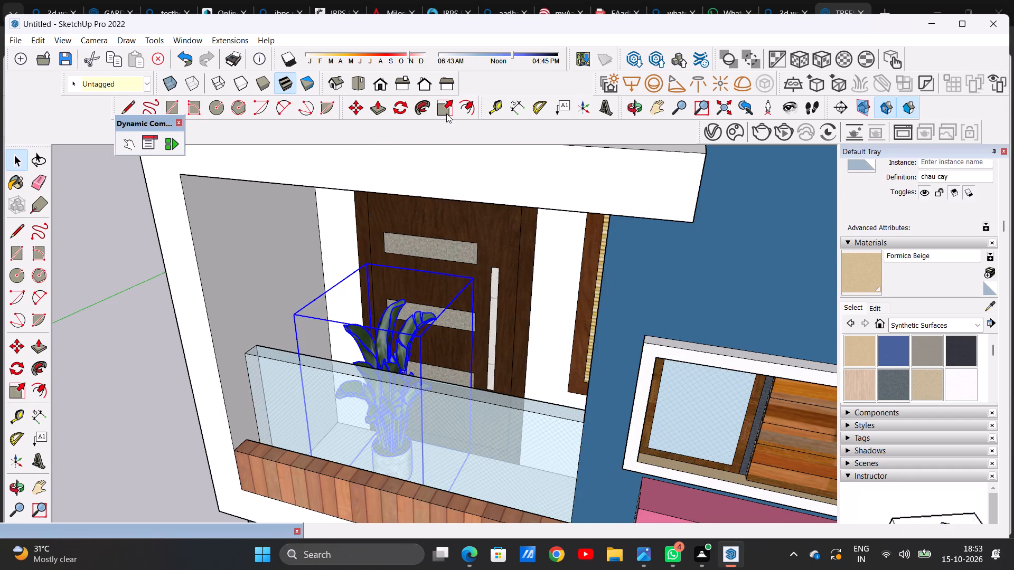
left_click(446, 113)
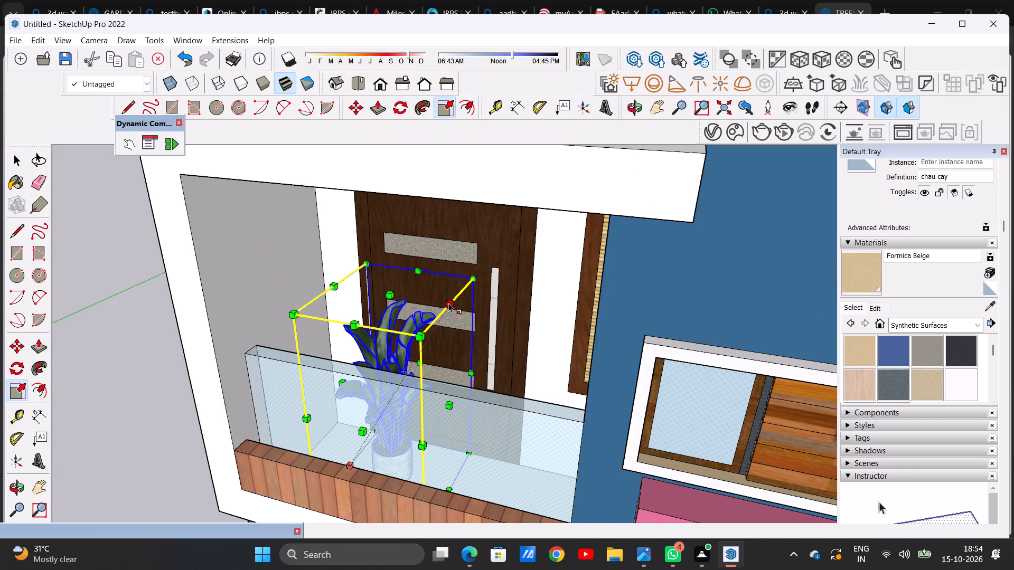
left_click(453, 301)
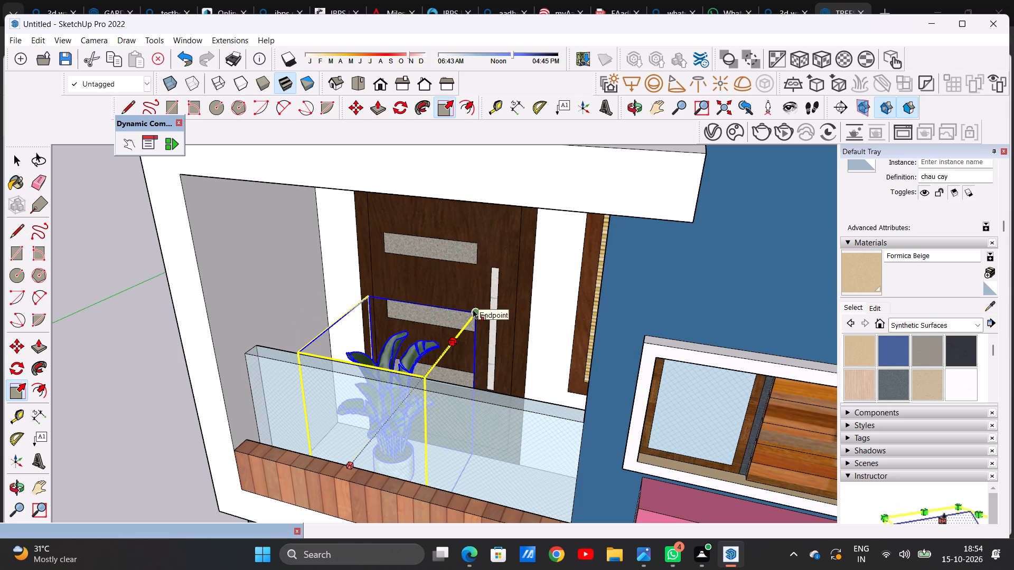
left_click(473, 309)
key("space")
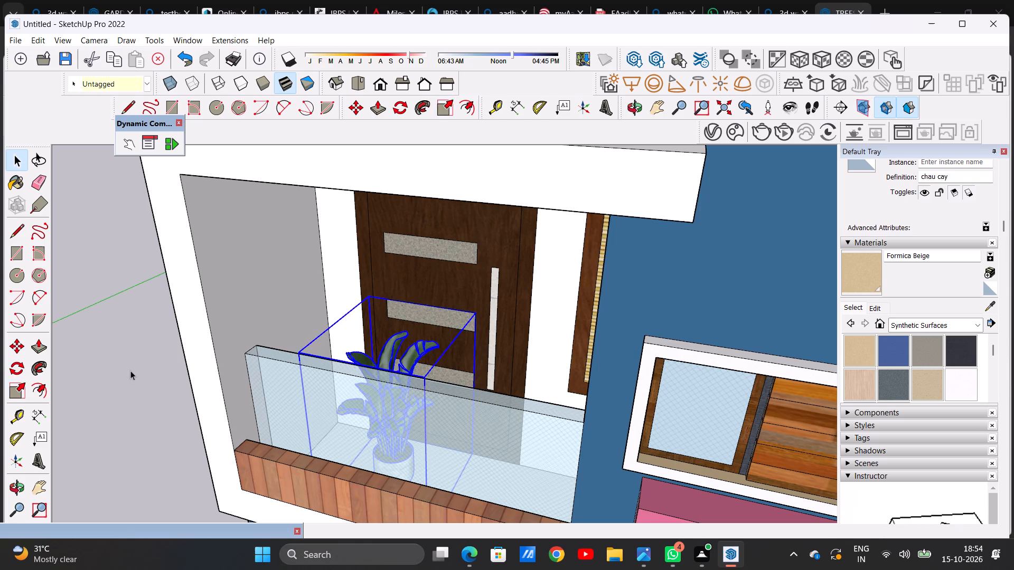
left_click(130, 370)
Examine the potted plant's height against the balcony railing and door, close up and within the facade.
scroll(336, 395, "down", 4)
middle_click_drag(337, 426, 419, 335)
scroll(382, 419, "up", 5)
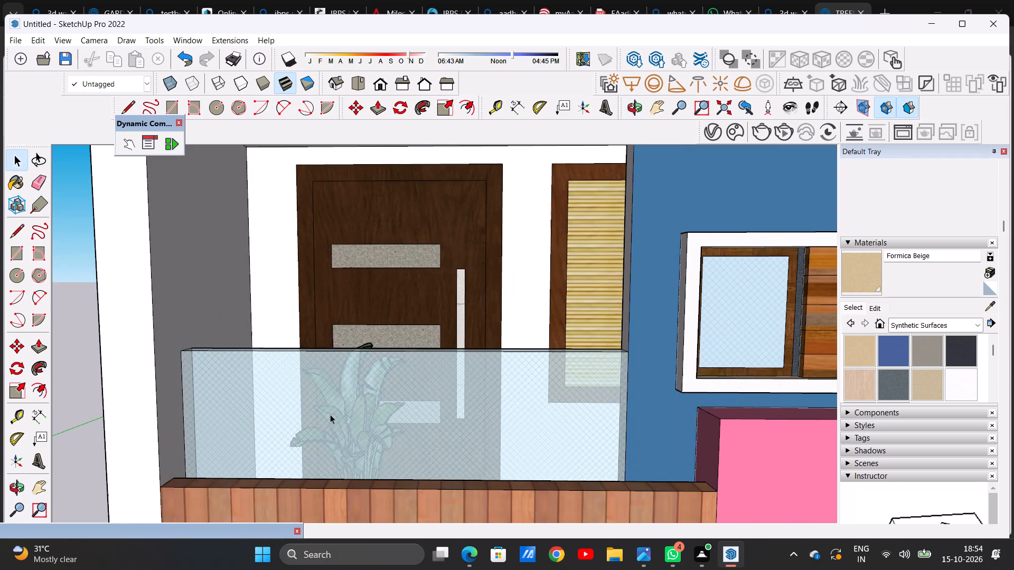
middle_click_drag(344, 383, 333, 457)
scroll(320, 454, "down", 6)
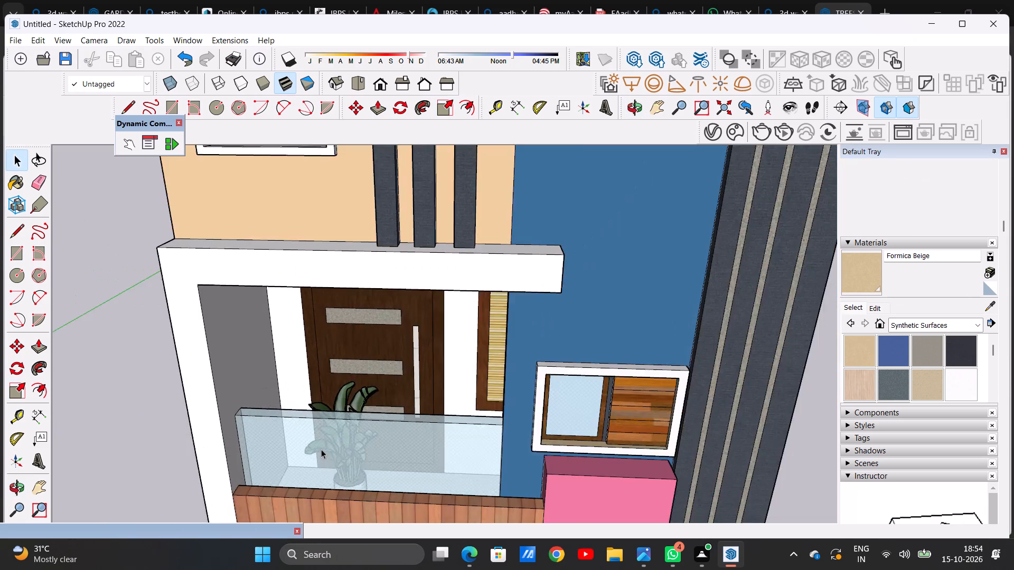
scroll(321, 449, "down", 5)
scroll(380, 443, "up", 4)
middle_click_drag(341, 446, 363, 431)
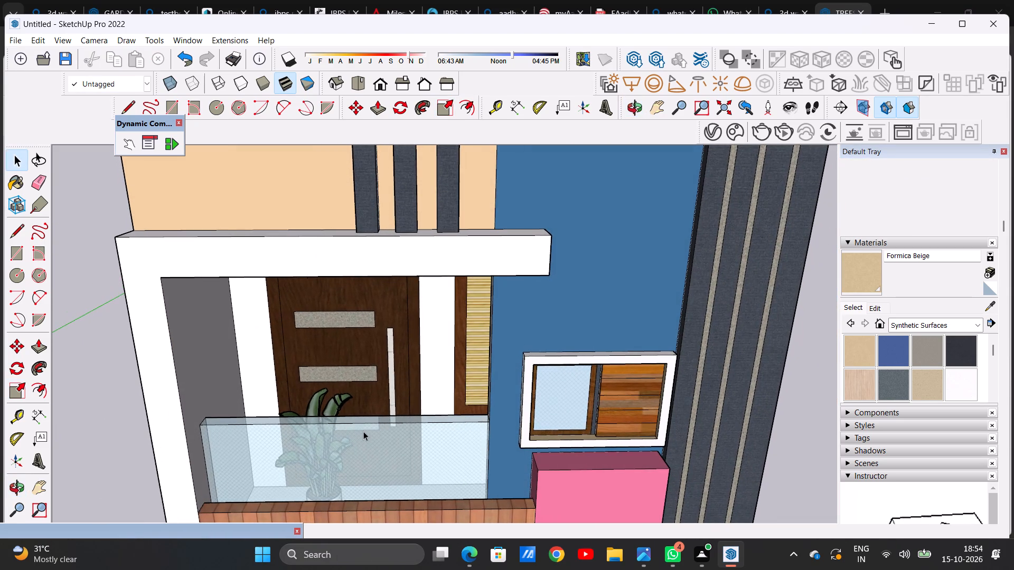
scroll(330, 424, "down", 10)
scroll(365, 444, "up", 3)
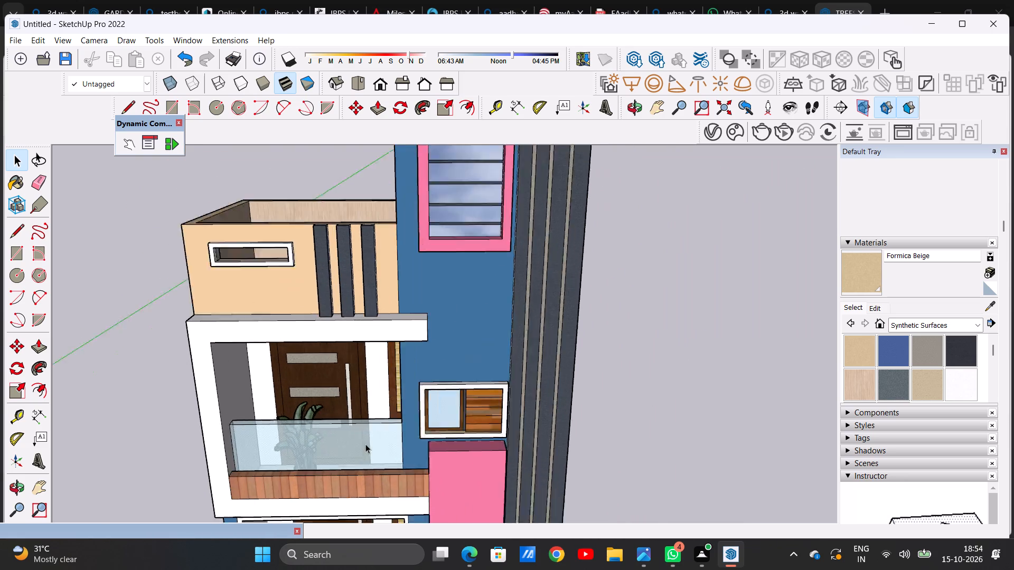
scroll(365, 444, "up", 2)
scroll(366, 379, "down", 13)
scroll(345, 458, "up", 7)
Examine the whole house with its balcony, boundary walls and road from the front and the side.
middle_click_drag(379, 448, 260, 398)
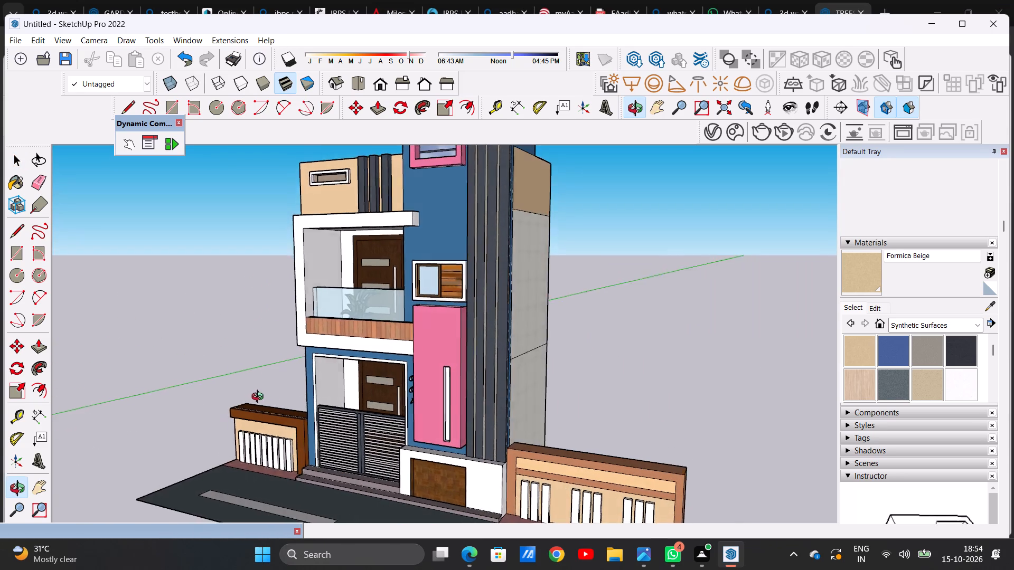
middle_click_drag(260, 398, 206, 396)
scroll(401, 394, "up", 4)
scroll(394, 425, "down", 4)
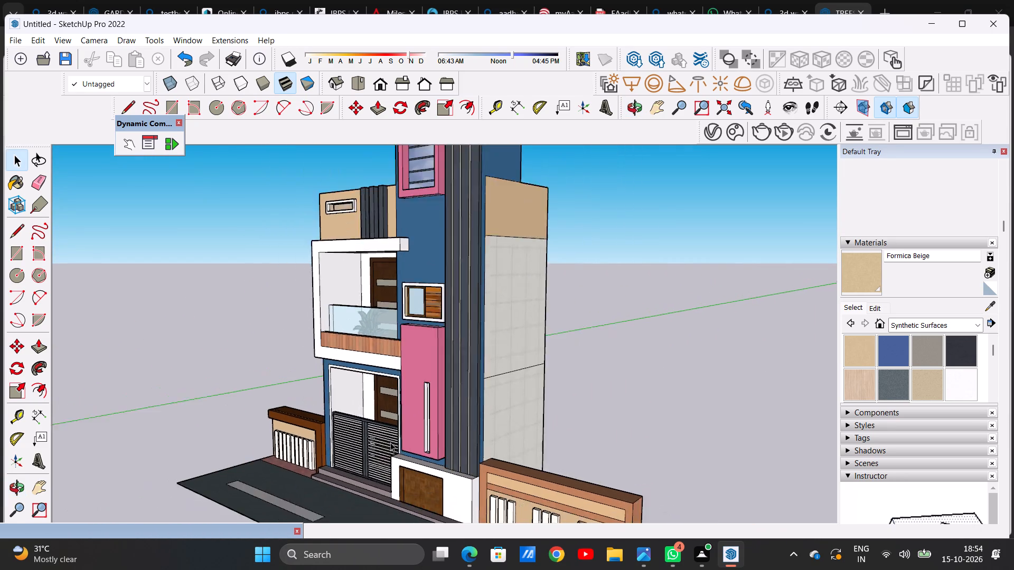
scroll(390, 442, "down", 15)
middle_click_drag(368, 441, 529, 416)
scroll(458, 411, "up", 2)
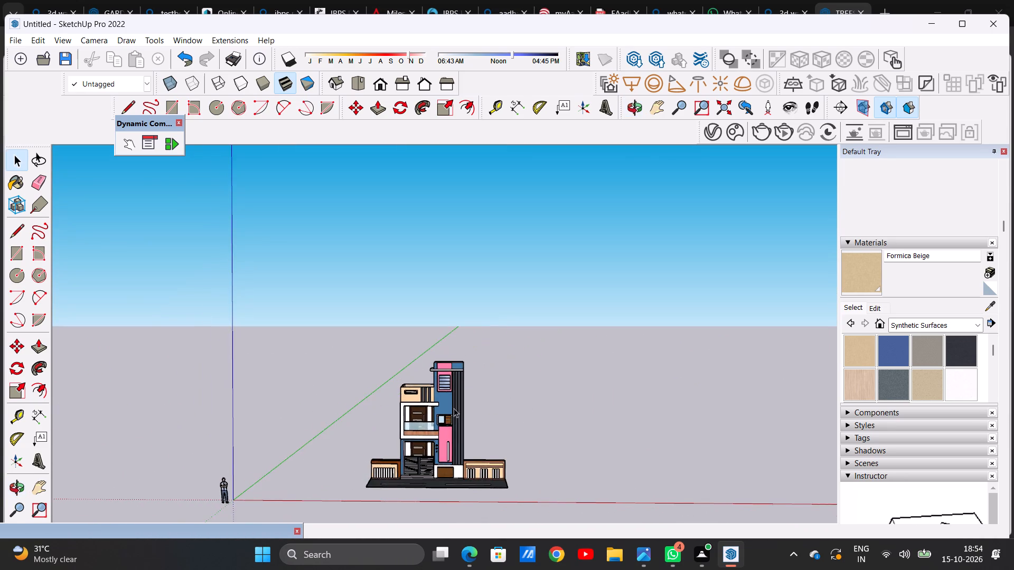
scroll(454, 408, "up", 11)
scroll(468, 381, "down", 7)
middle_click_drag(409, 427, 350, 440)
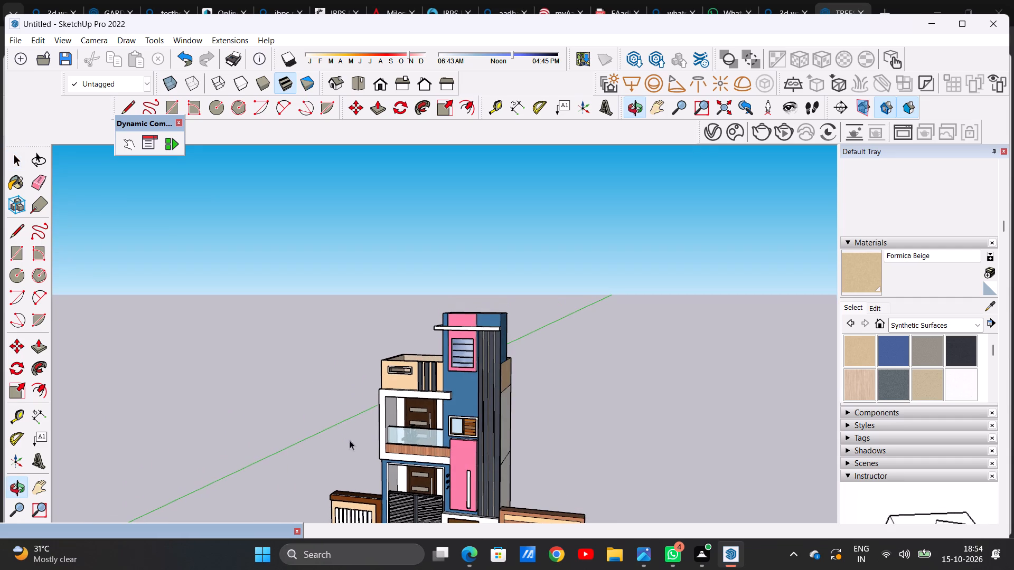
scroll(515, 411, "up", 5)
Paint the roof parapet's outer side wall beside the blue tower and its top edge with Quartz Light Brown.
middle_click_drag(572, 397, 326, 501)
scroll(509, 375, "up", 6)
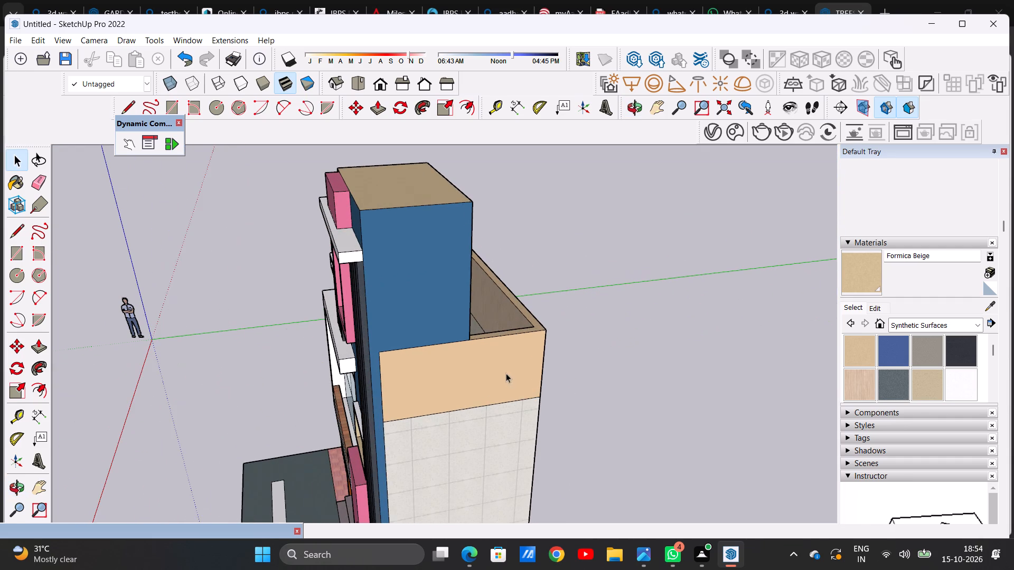
left_click(922, 383)
left_click(470, 378)
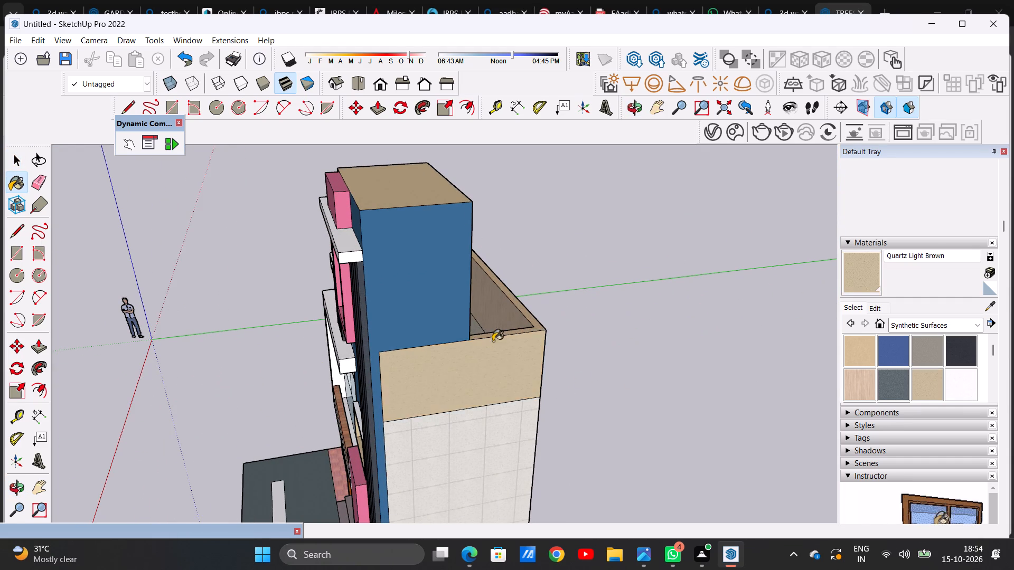
scroll(497, 335, "up", 9)
left_click(511, 332)
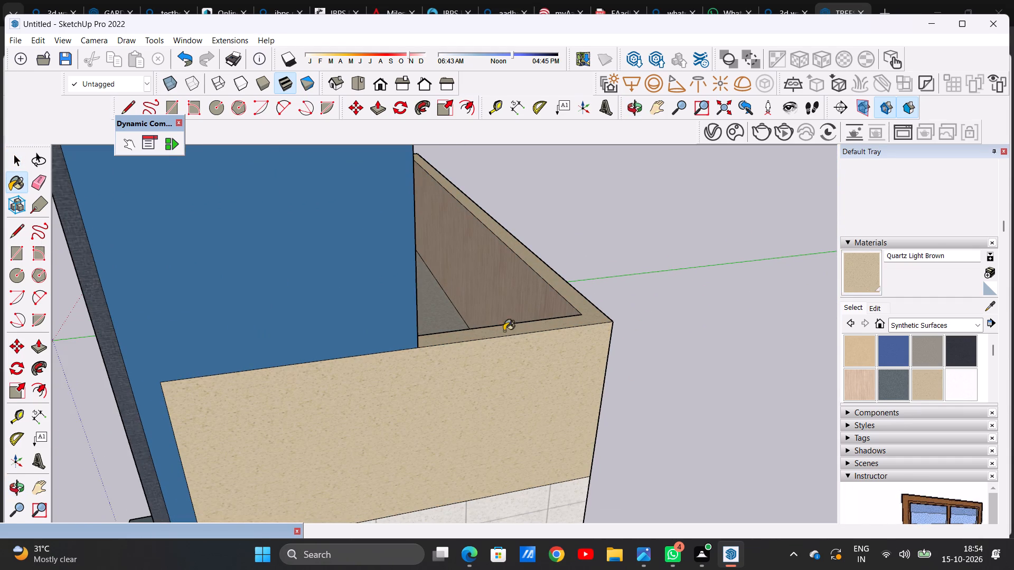
scroll(612, 296, "up", 6)
scroll(549, 338, "down", 13)
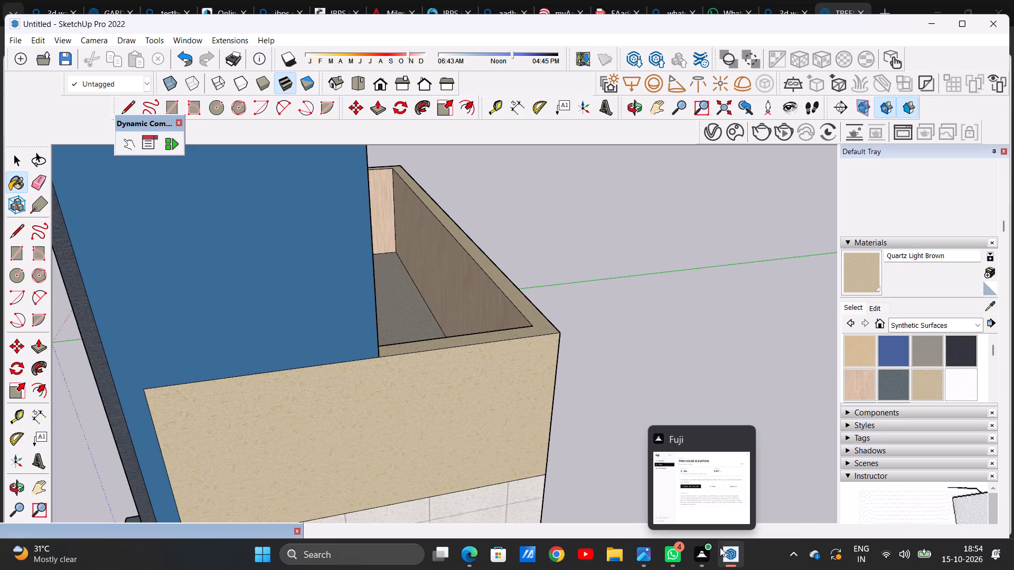
left_click(708, 502)
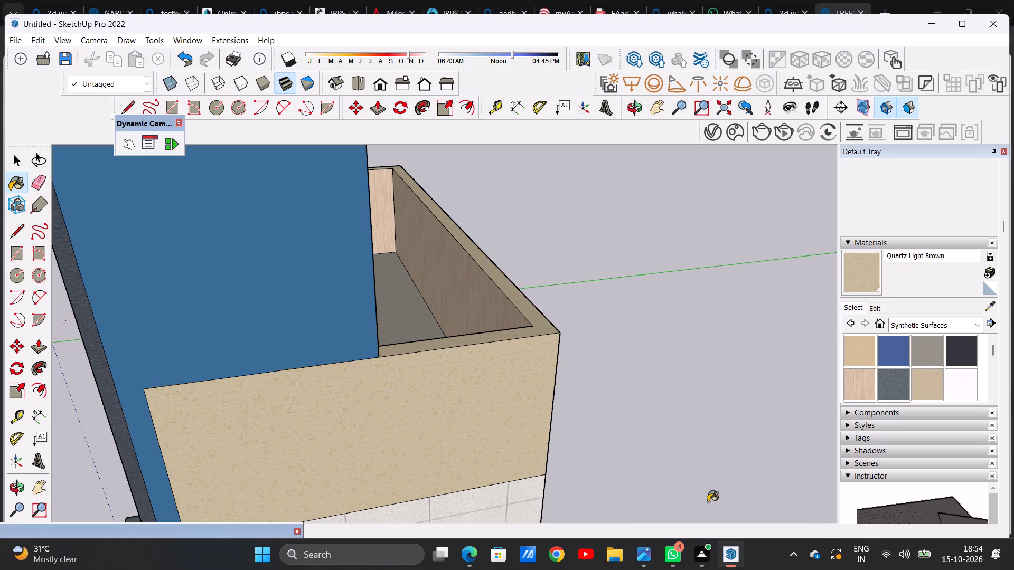
Paint the roof parapet's outer rear wall with Quartz Light Brown.
scroll(503, 224, "down", 7)
scroll(527, 264, "up", 6)
middle_click_drag(546, 260, 337, 319)
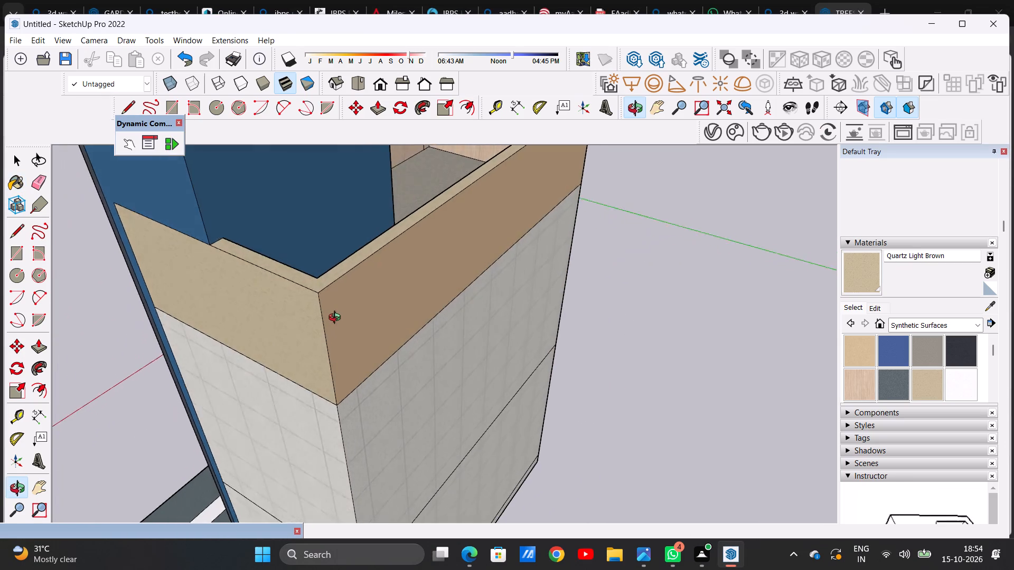
middle_click_drag(337, 319, 333, 325)
scroll(328, 301, "up", 6)
left_click(325, 301)
scroll(427, 365, "down", 15)
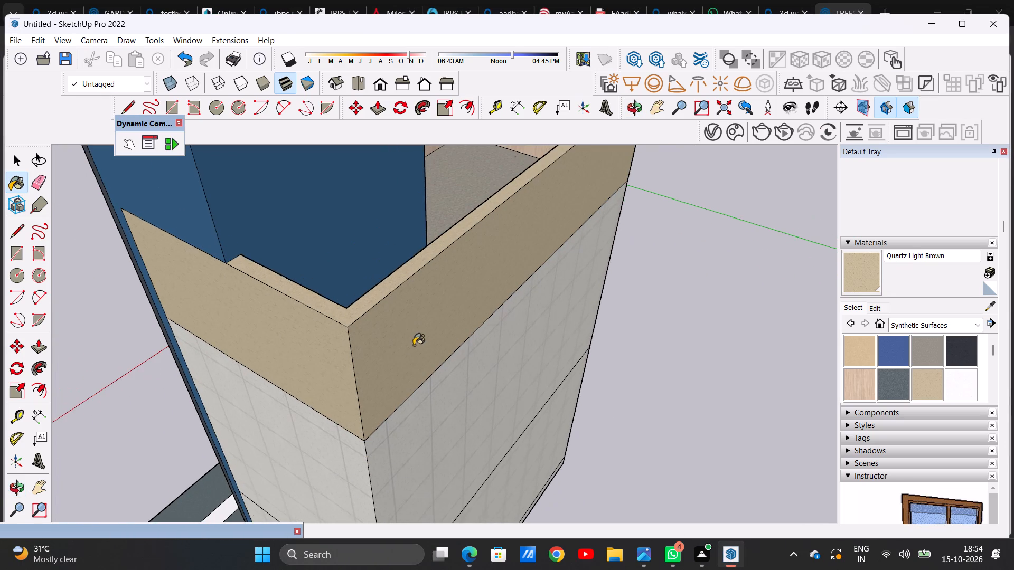
Paint the roof parapet's remaining outer side wall, at the end away from the blue tower, with Quartz Light Brown.
scroll(414, 345, "down", 5)
scroll(468, 291, "down", 10)
middle_click_drag(527, 246, 171, 249)
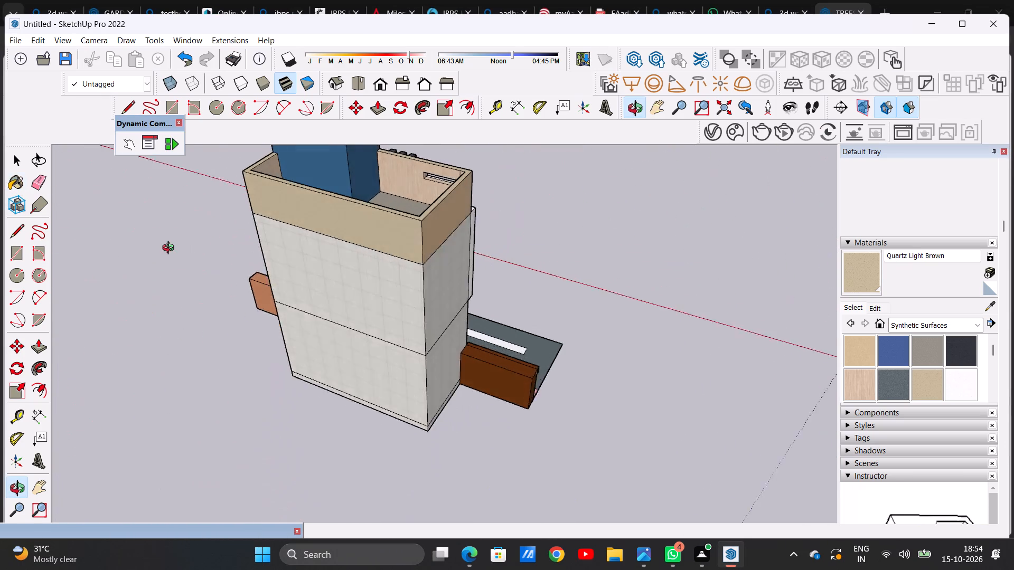
middle_click_drag(171, 249, 141, 255)
scroll(442, 176, "up", 18)
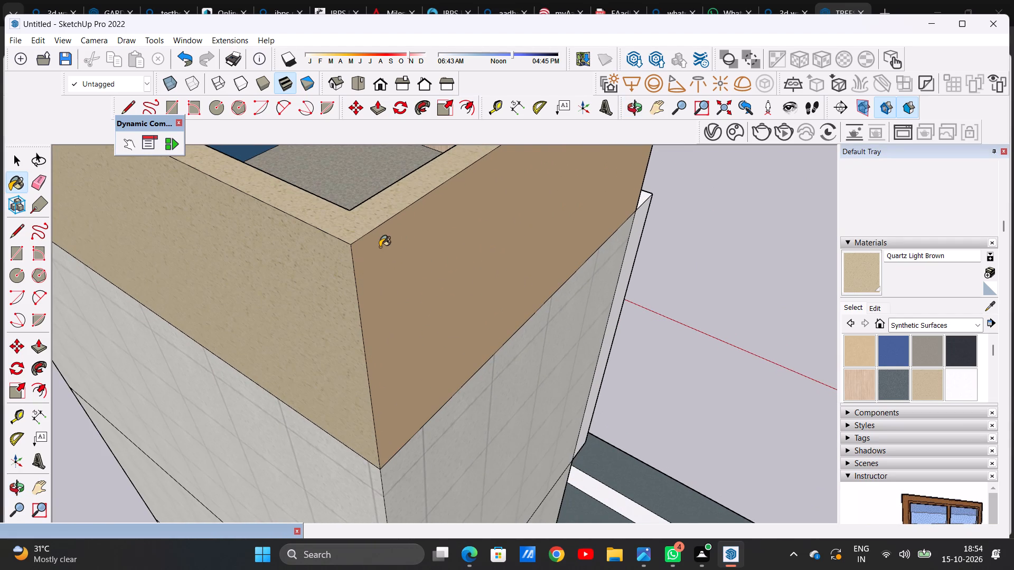
left_click(380, 247)
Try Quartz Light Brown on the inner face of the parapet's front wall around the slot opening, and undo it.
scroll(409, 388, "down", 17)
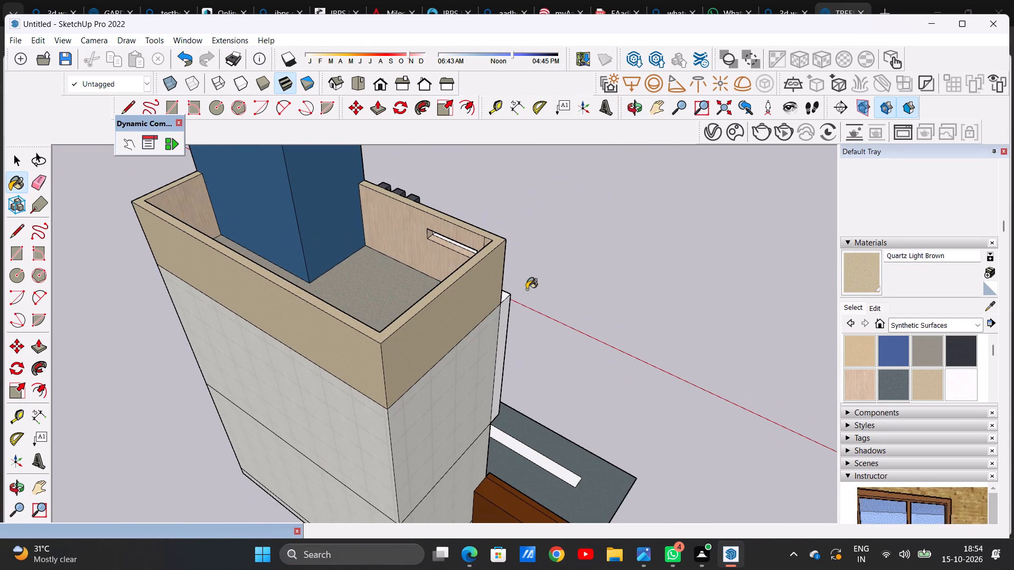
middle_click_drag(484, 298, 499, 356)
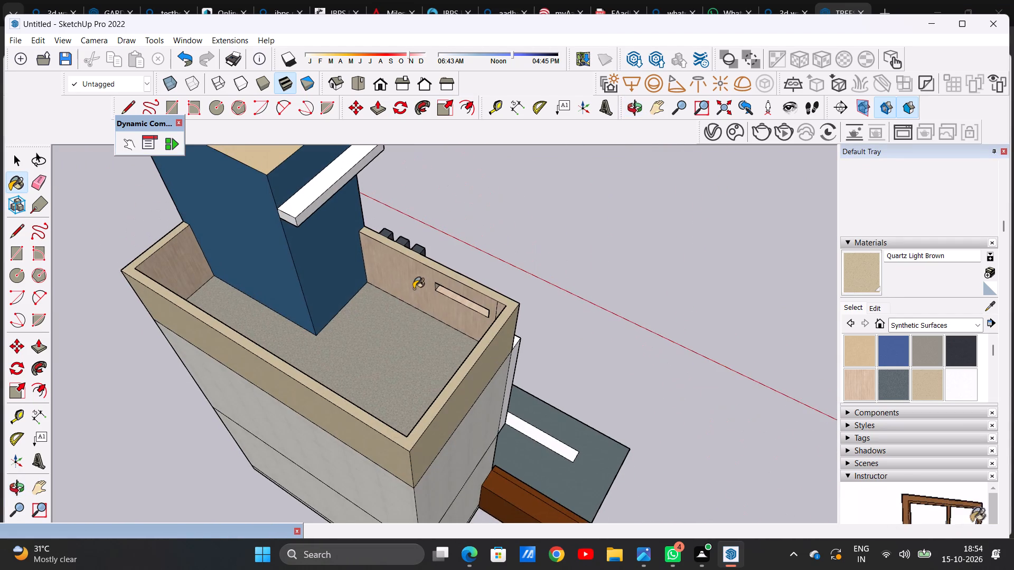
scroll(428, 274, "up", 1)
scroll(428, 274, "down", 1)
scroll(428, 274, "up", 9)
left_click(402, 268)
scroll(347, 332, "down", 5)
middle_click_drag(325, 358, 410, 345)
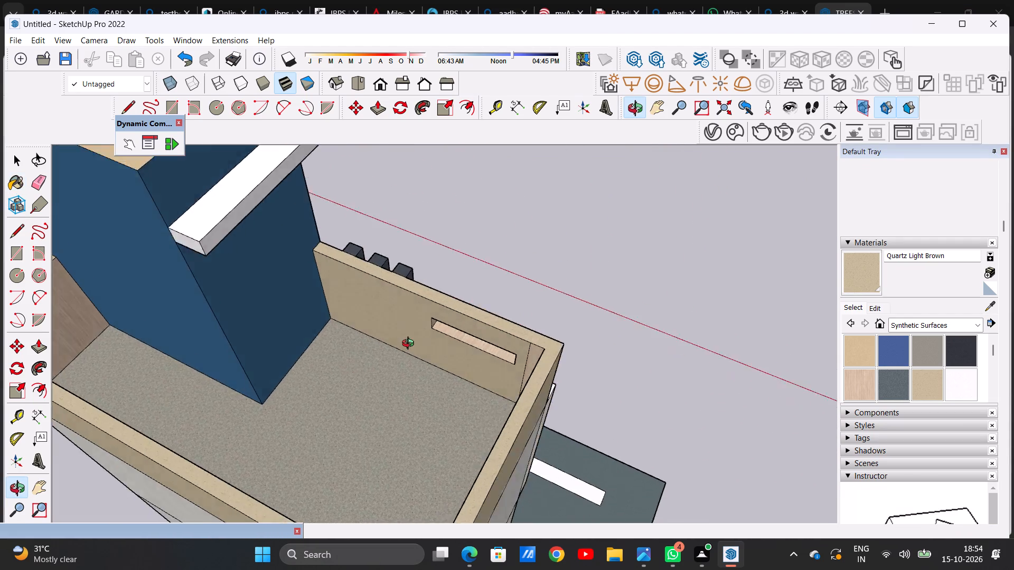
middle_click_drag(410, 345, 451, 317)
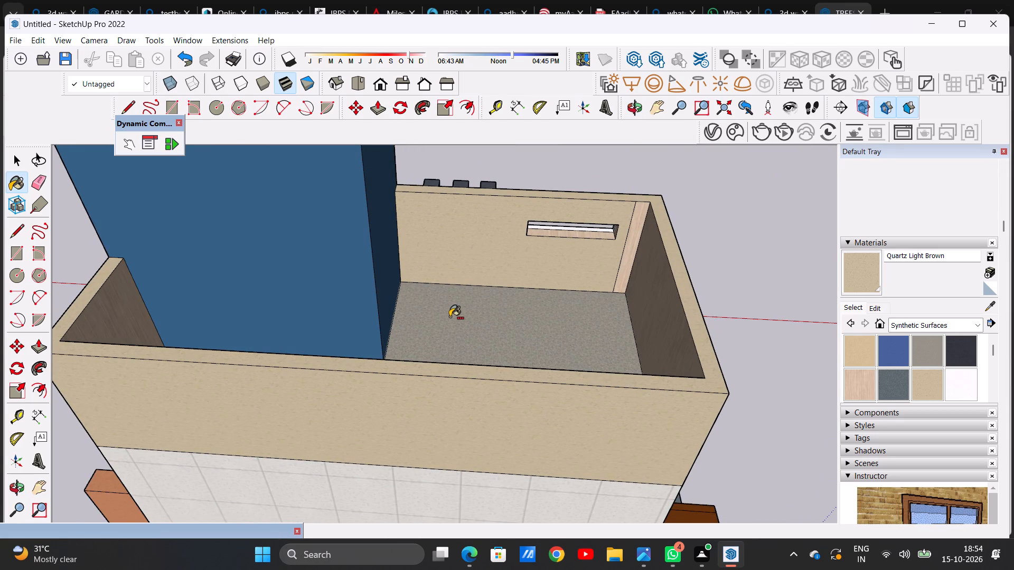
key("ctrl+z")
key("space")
Paint the white balcony frame's front, top and outer side faces with Quartz Light Grey, down to its lower corner.
scroll(455, 312, "down", 7)
middle_click_drag(573, 292, 427, 327)
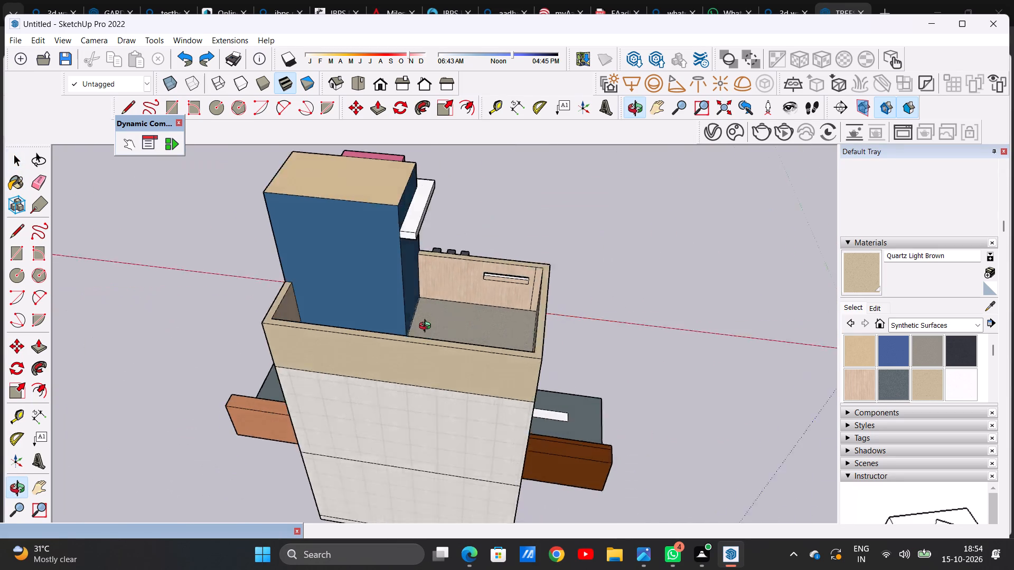
middle_click_drag(427, 327, 150, 324)
scroll(298, 282, "up", 6)
middle_click_drag(456, 309, 284, 297)
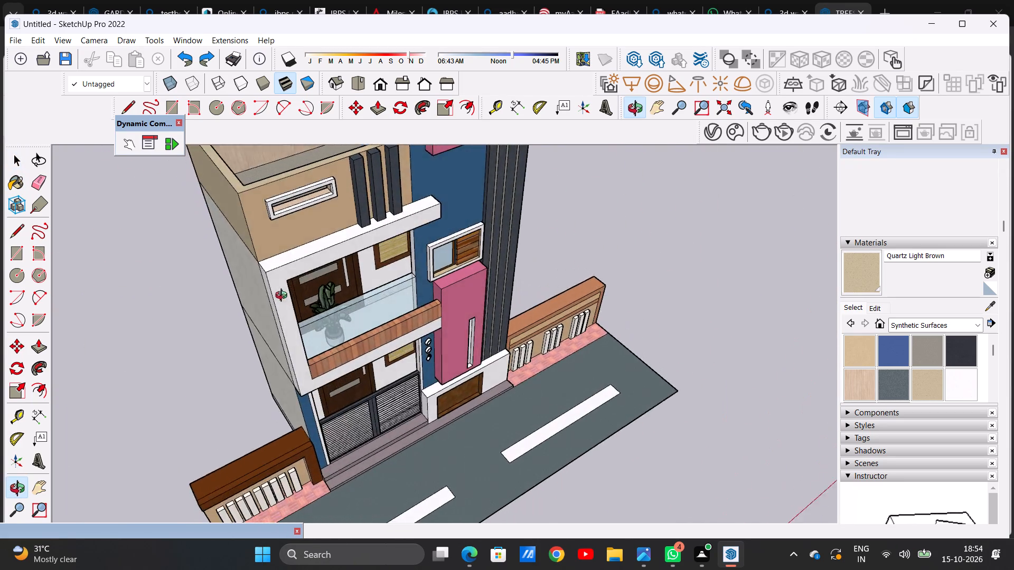
middle_click_drag(284, 297, 265, 295)
scroll(438, 344, "down", 4)
middle_click_drag(380, 369, 358, 331)
scroll(327, 264, "up", 6)
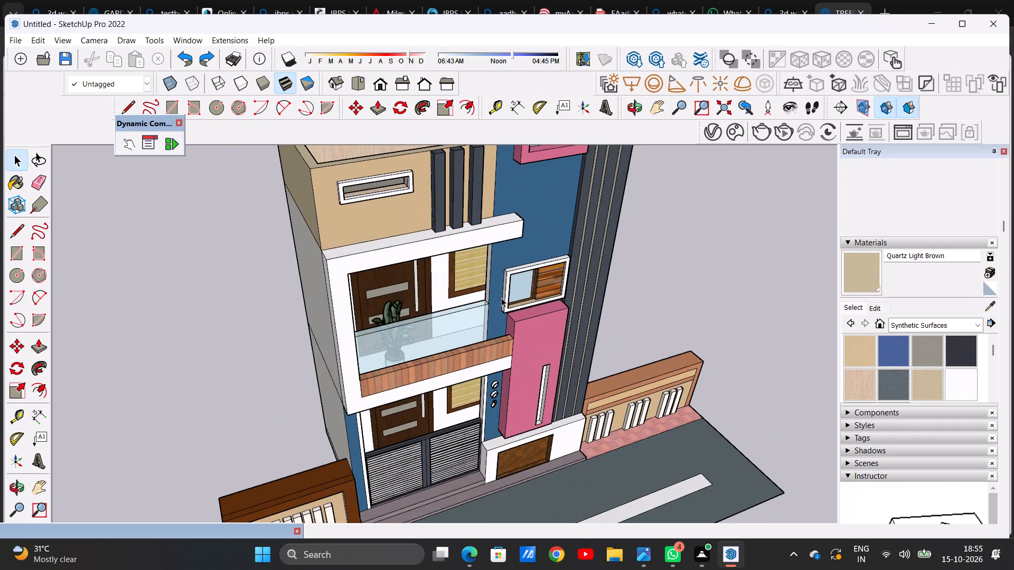
left_click(954, 378)
scroll(279, 300, "up", 6)
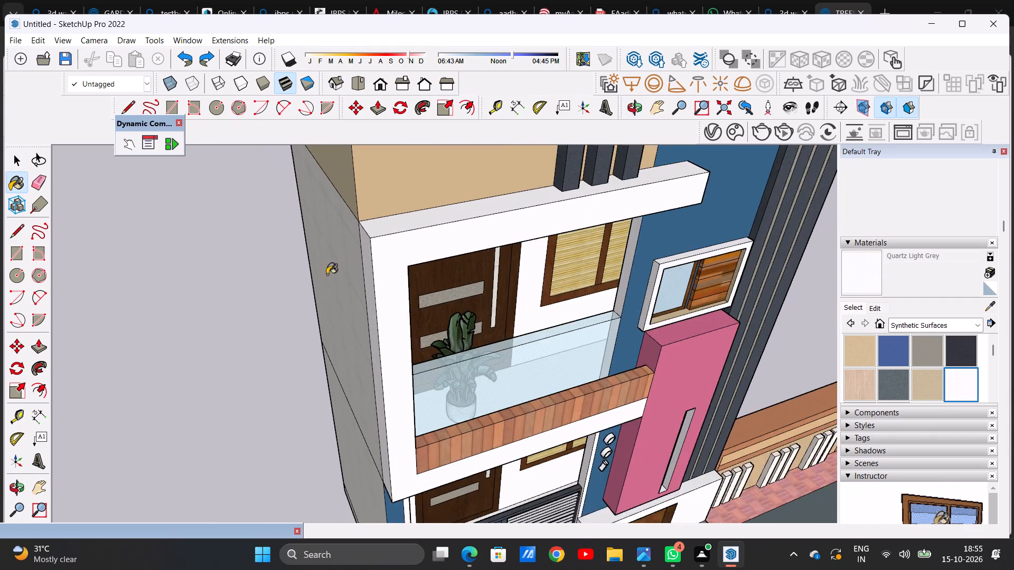
scroll(327, 274, "up", 7)
left_click(381, 256)
left_click(374, 203)
left_click(358, 239)
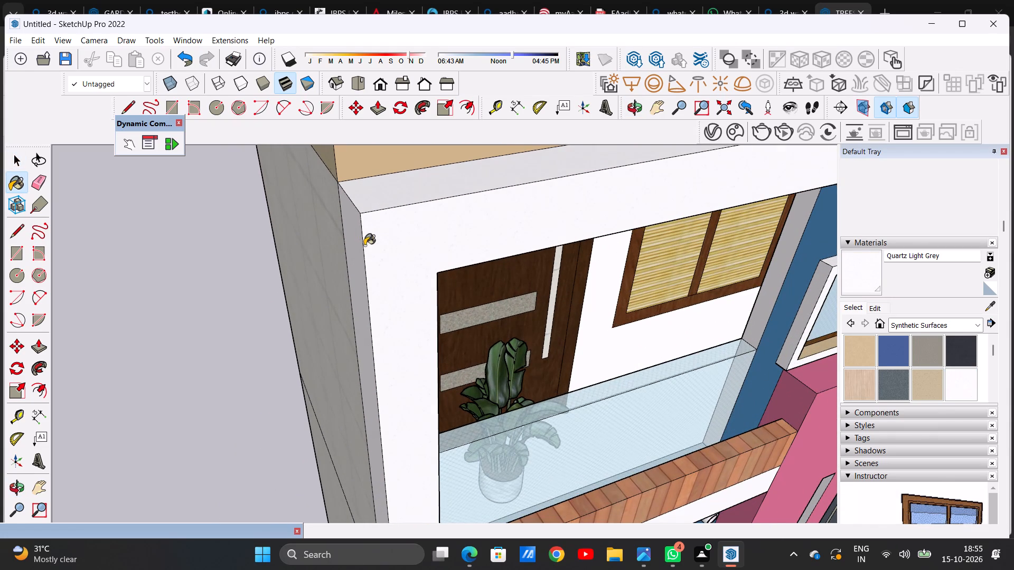
scroll(410, 239, "down", 12)
scroll(414, 444, "up", 14)
left_click(413, 414)
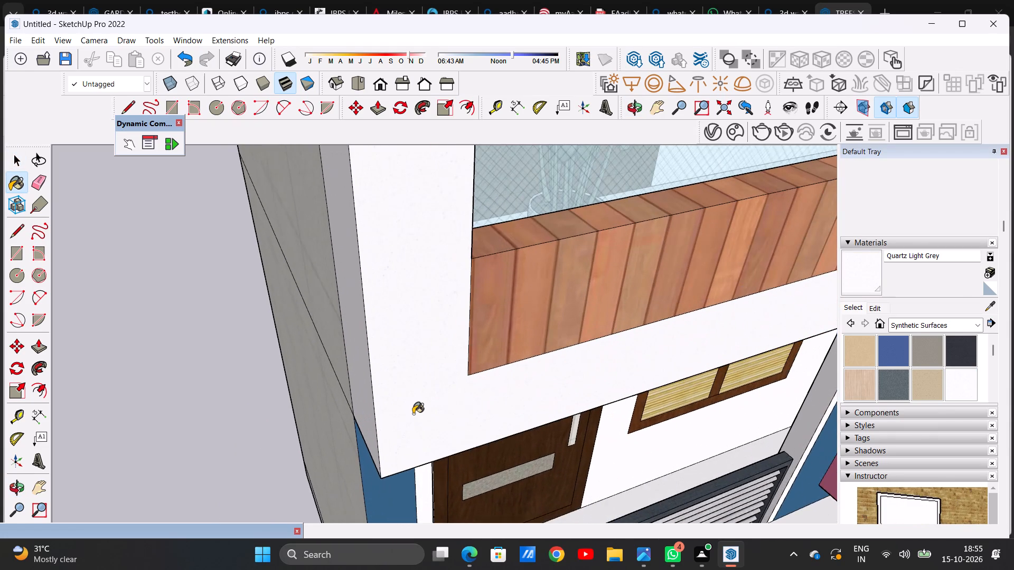
left_click(371, 402)
Paint the ground-floor entrance surround, its inner side wall and the walls beside the door with Quartz Light Grey.
scroll(394, 396, "down", 9)
middle_click_drag(430, 454, 430, 452)
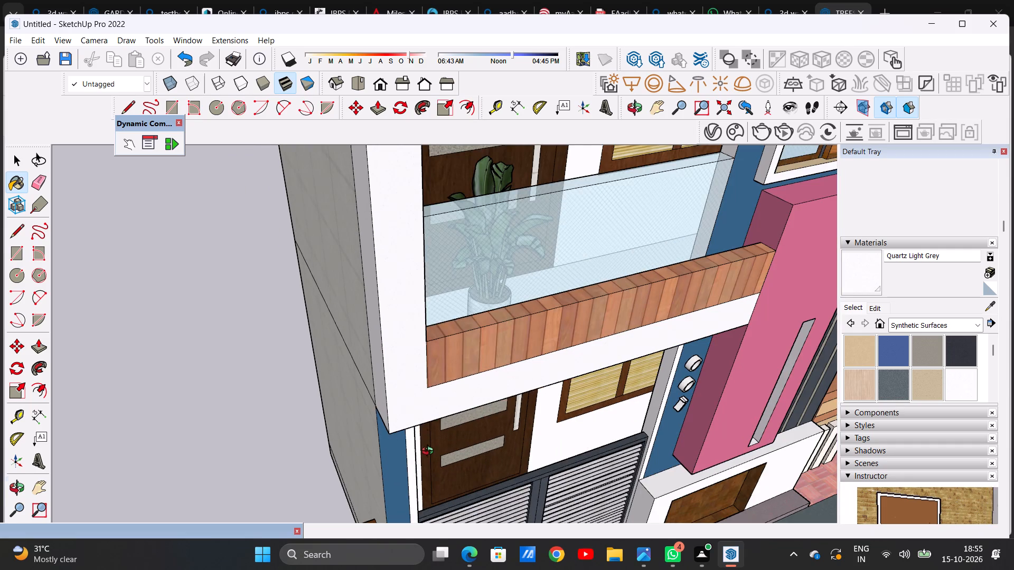
middle_click_drag(430, 452, 347, 360)
scroll(370, 357, "up", 1)
scroll(370, 357, "down", 1)
scroll(370, 357, "up", 4)
left_click(366, 356)
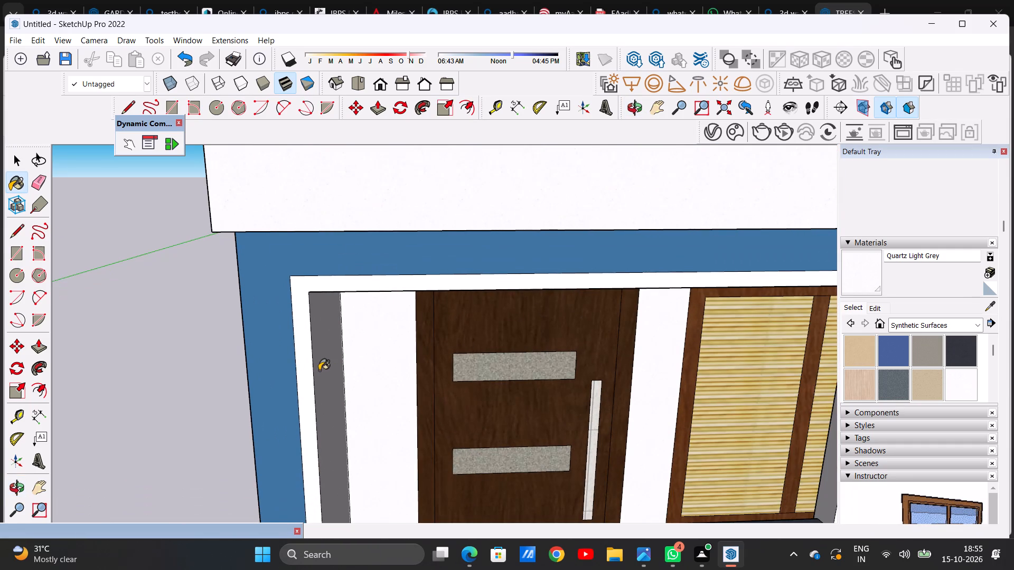
left_click(319, 370)
left_click(304, 374)
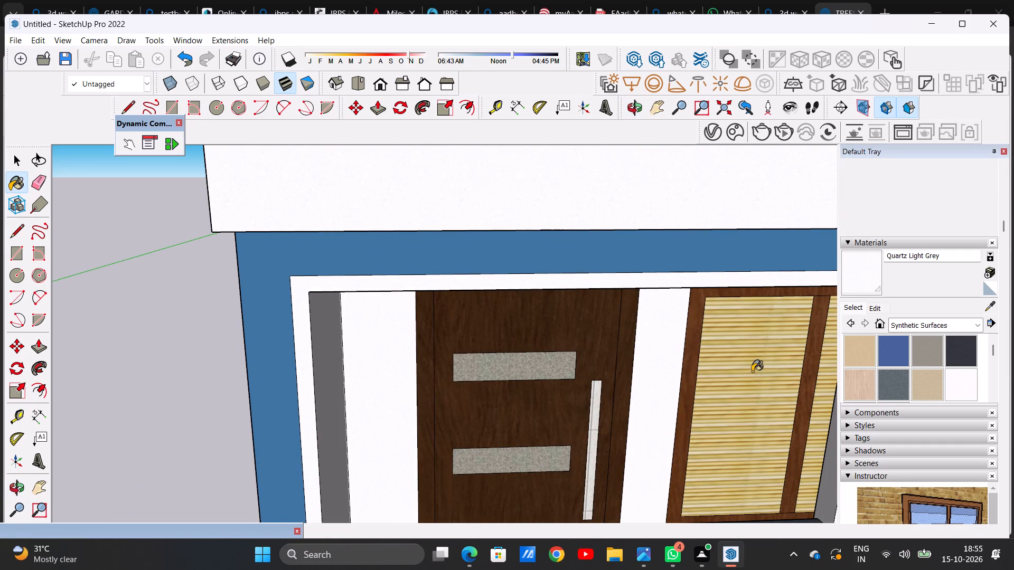
left_click(657, 384)
scroll(593, 406, "down", 6)
key("space")
scroll(549, 364, "down", 8)
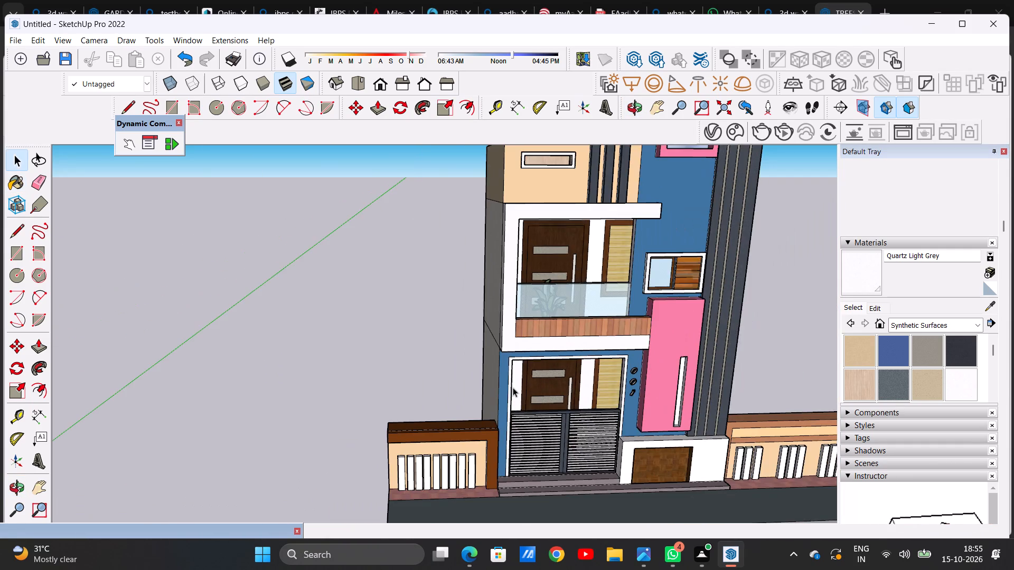
Paint the front and top faces of the low block around the wood-panelled recess with Quartz Light Grey.
scroll(462, 391, "down", 11)
middle_click_drag(645, 386, 636, 360)
scroll(518, 459, "up", 3)
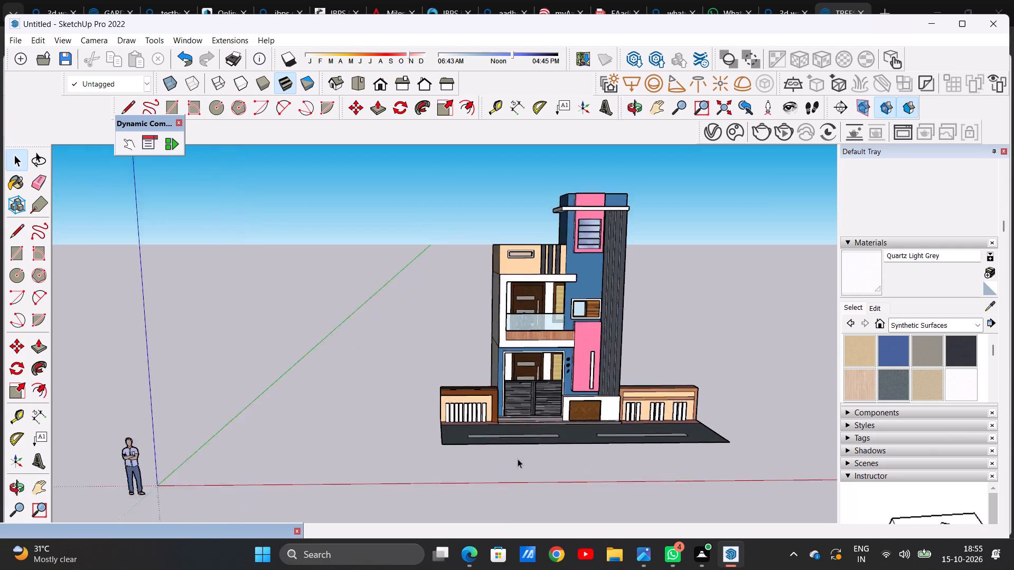
scroll(518, 459, "up", 13)
left_click(968, 387)
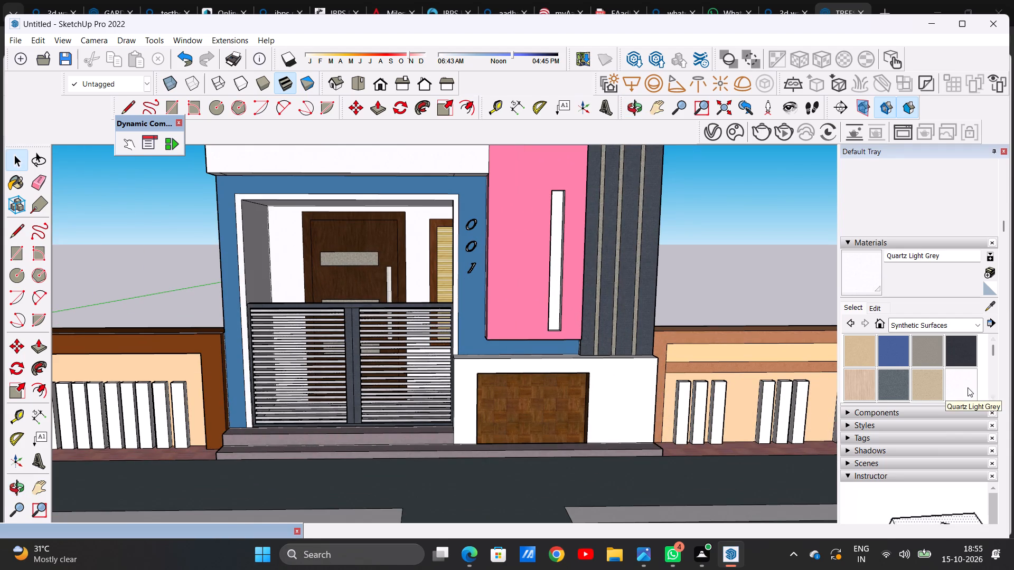
left_click(619, 403)
middle_click_drag(605, 393, 605, 448)
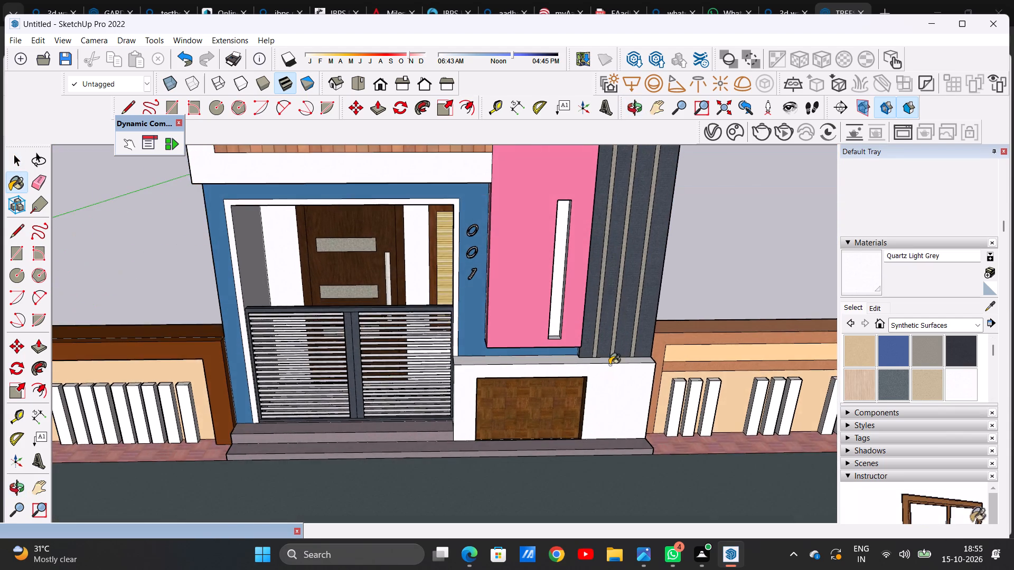
scroll(611, 361, "up", 11)
left_click(606, 357)
key("space")
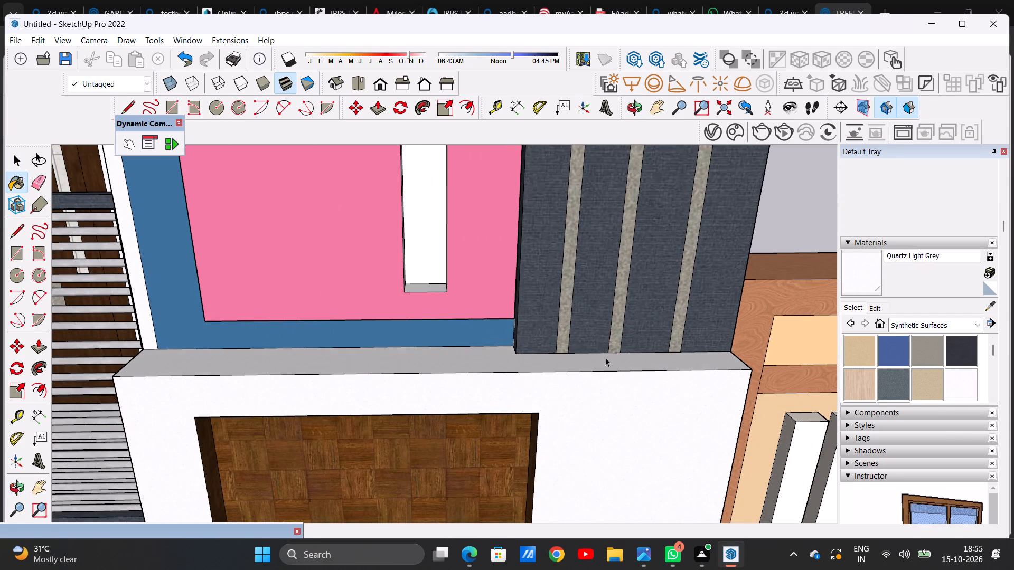
Examine the repainted house from all sides, including the parapet, rear walls and street facade.
scroll(415, 436, "down", 20)
scroll(415, 436, "down", 5)
middle_click_drag(567, 308, 411, 322)
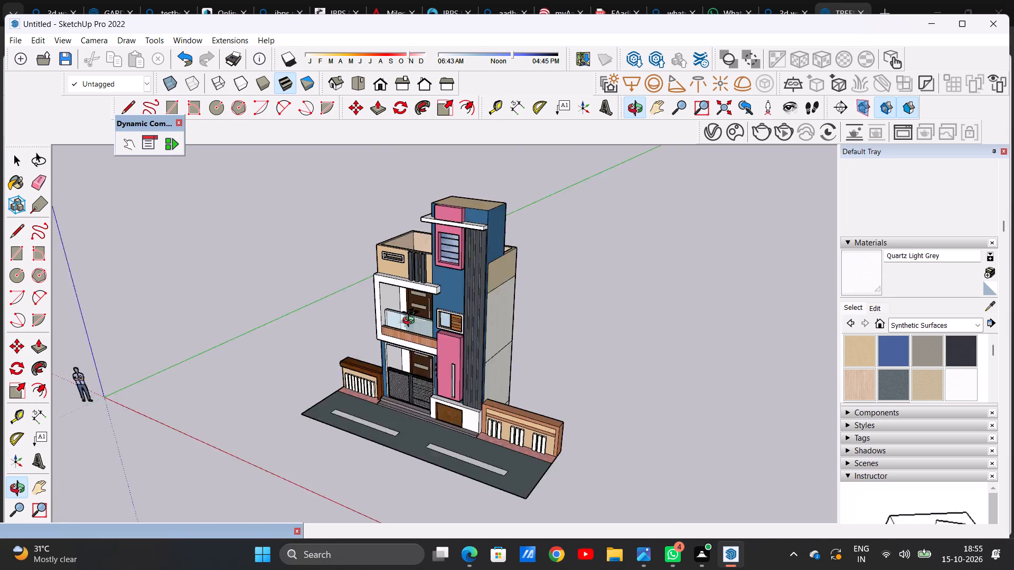
middle_click_drag(411, 322, 177, 318)
middle_click_drag(579, 321, 220, 327)
middle_click_drag(567, 307, 132, 351)
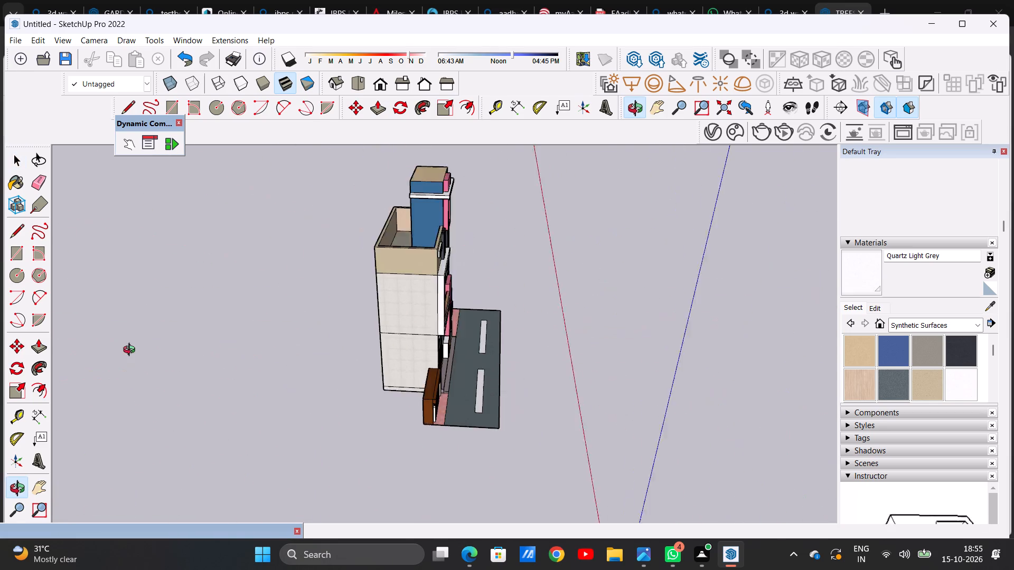
middle_click_drag(132, 351, 129, 353)
middle_click_drag(538, 368, 29, 340)
middle_click_drag(255, 381, 465, 373)
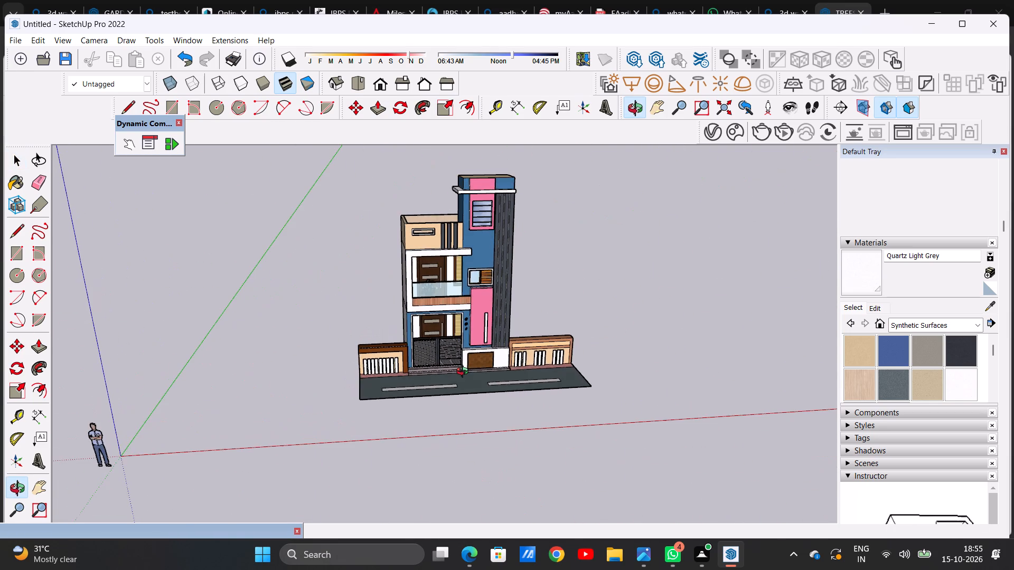
middle_click_drag(465, 373, 465, 372)
scroll(437, 381, "up", 5)
scroll(353, 379, "down", 7)
middle_click_drag(464, 375, 443, 415)
scroll(407, 351, "up", 20)
scroll(407, 351, "up", 3)
middle_click_drag(511, 394, 481, 413)
scroll(532, 423, "down", 17)
middle_click_drag(529, 468, 527, 424)
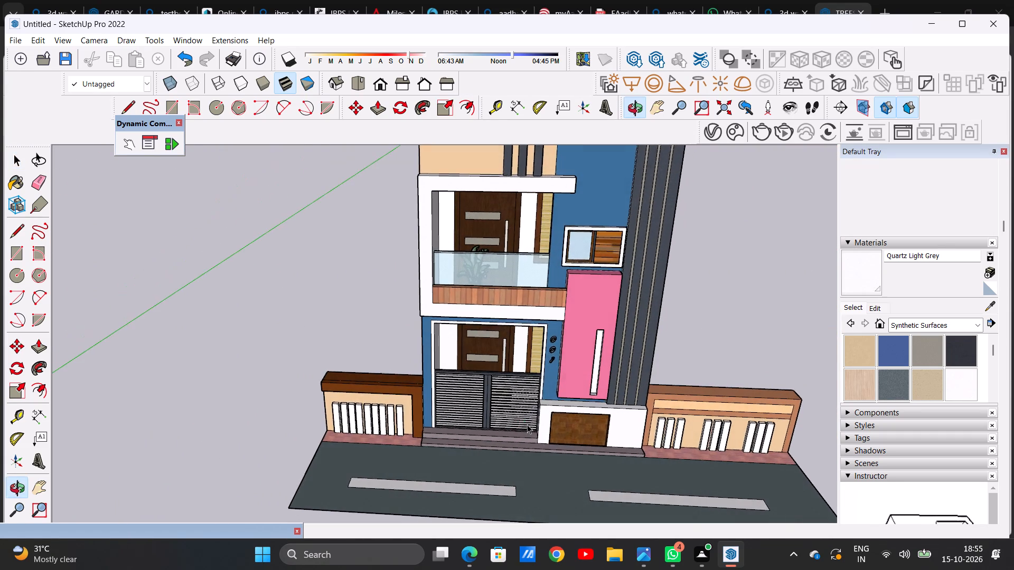
Push/Pull the floor of the wood-panelled recess flush with the step in front of it.
scroll(566, 446, "up", 12)
middle_click_drag(473, 446, 476, 526)
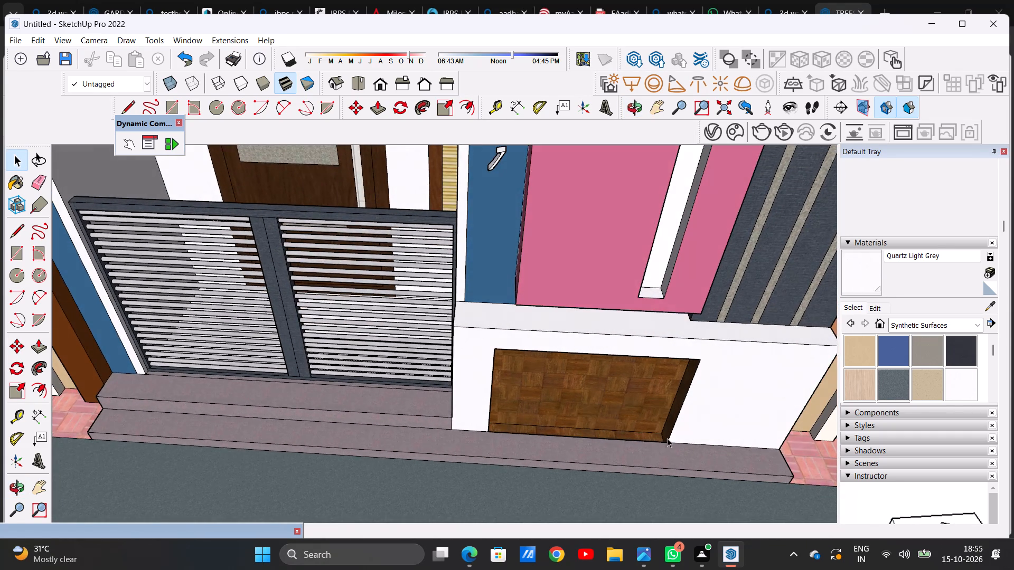
scroll(663, 437, "up", 10)
key("p")
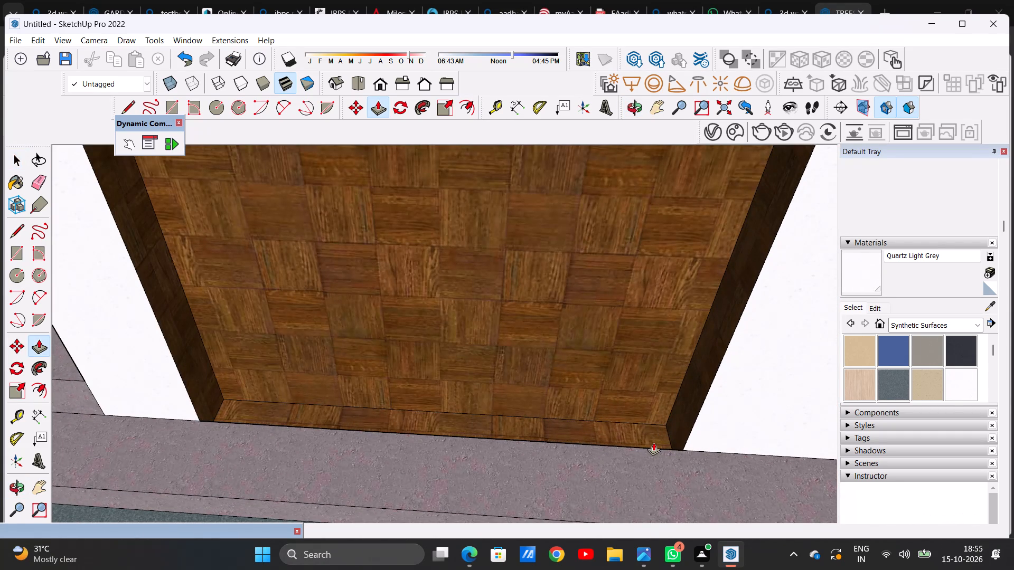
scroll(656, 432, "up", 2)
left_click(656, 432)
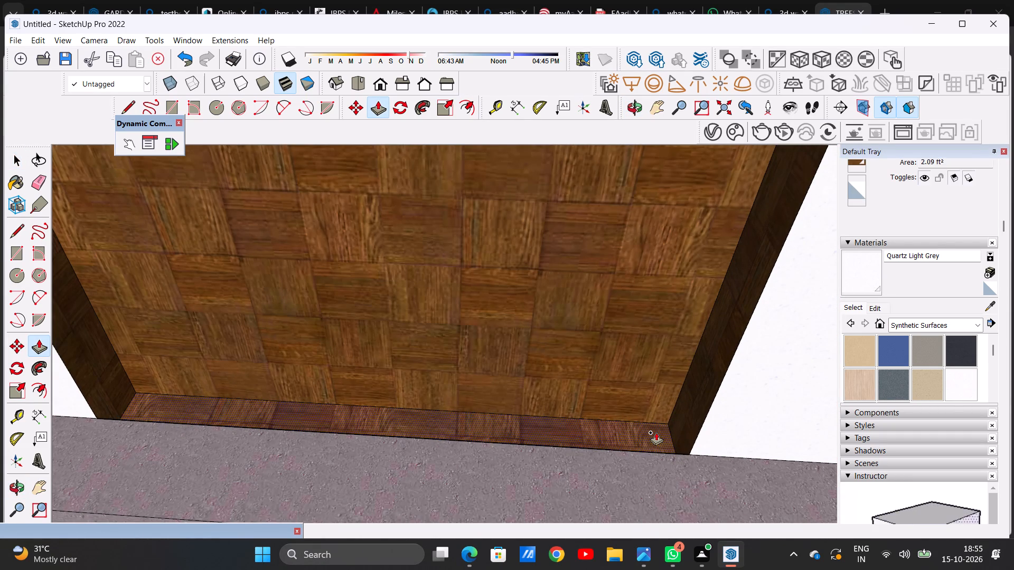
left_click(688, 452)
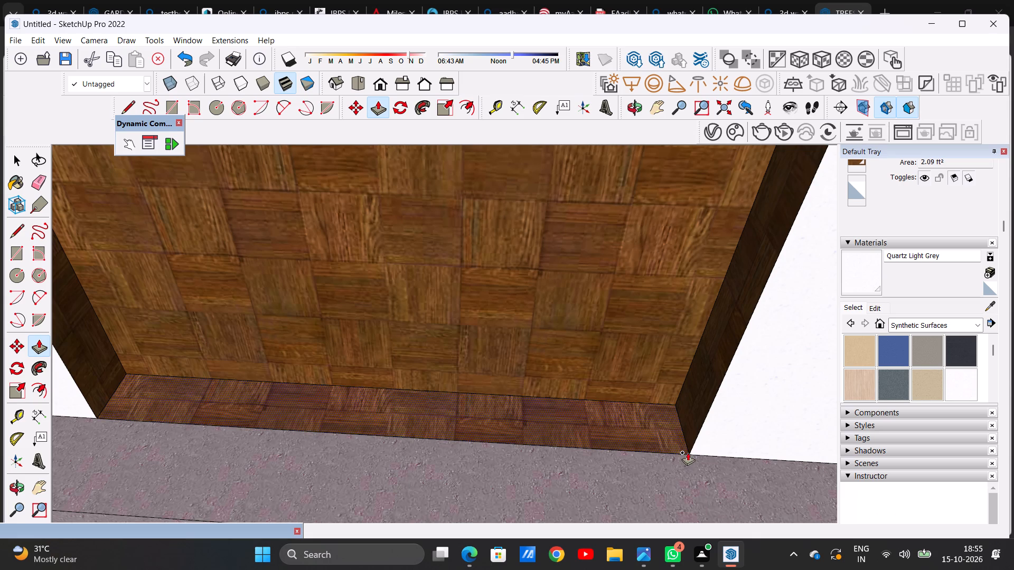
key("space")
Paint the recess floor with Grass Dark Green from the Landscaping, Fencing and Vegetation materials.
scroll(591, 444, "down", 15)
middle_click_drag(508, 471, 523, 427)
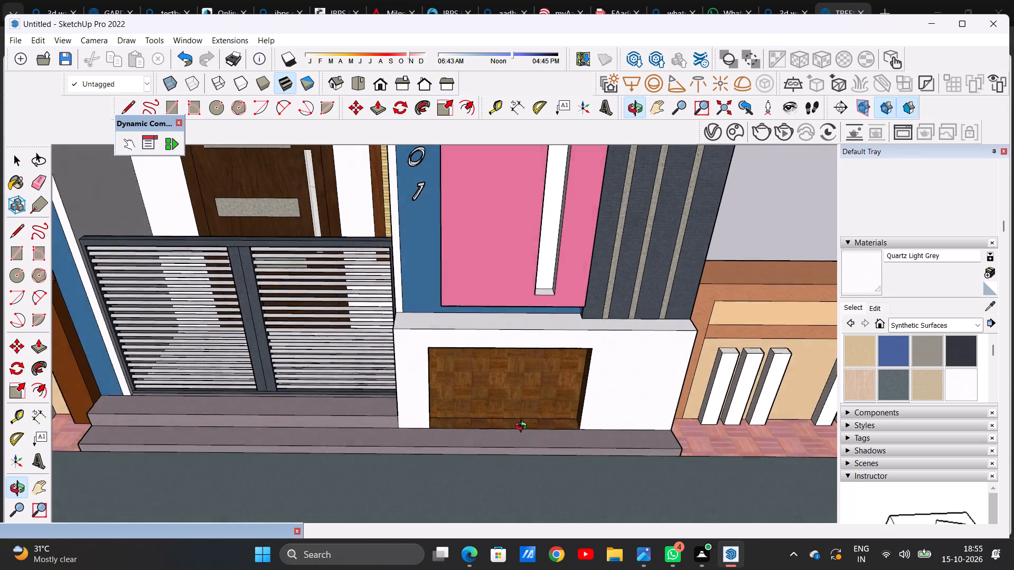
middle_click_drag(523, 427, 521, 414)
scroll(909, 397, "up", 1)
left_click(926, 377)
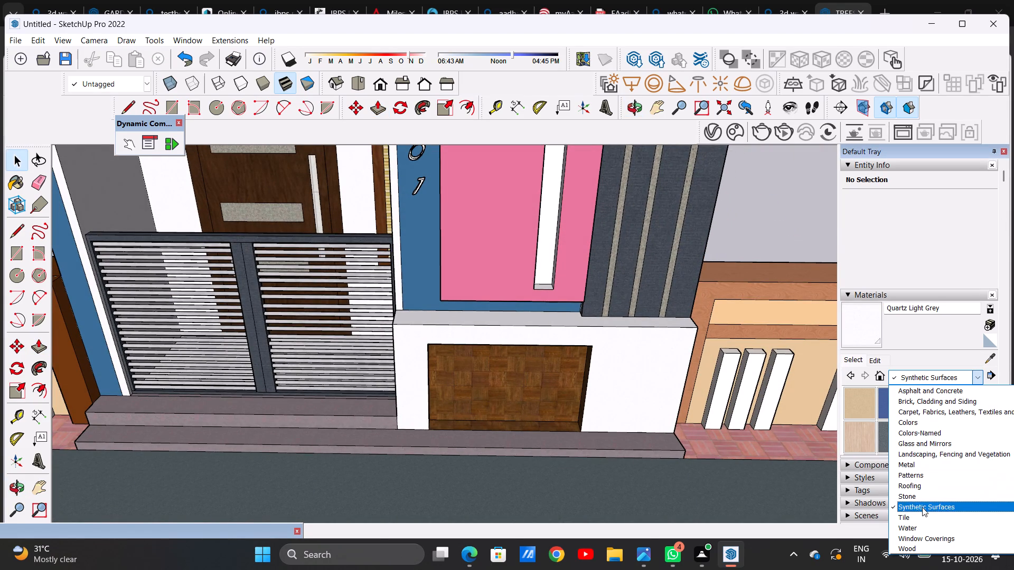
left_click(925, 413)
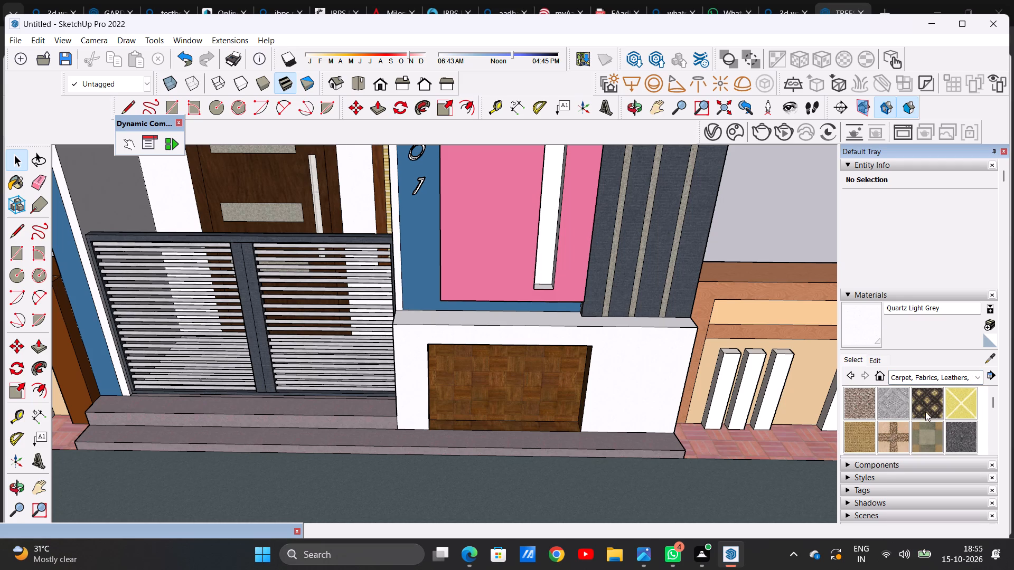
left_click(929, 380)
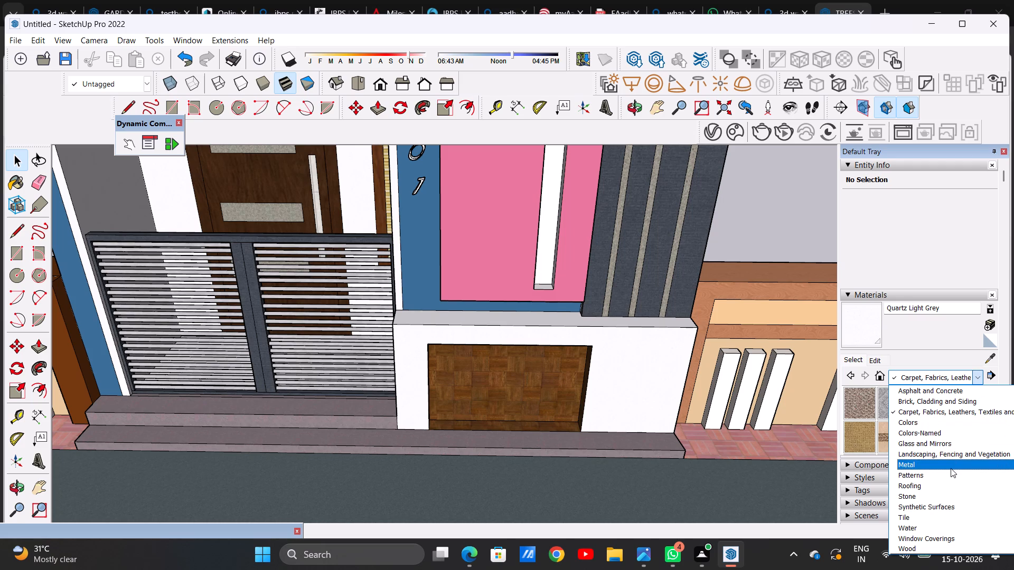
left_click(959, 457)
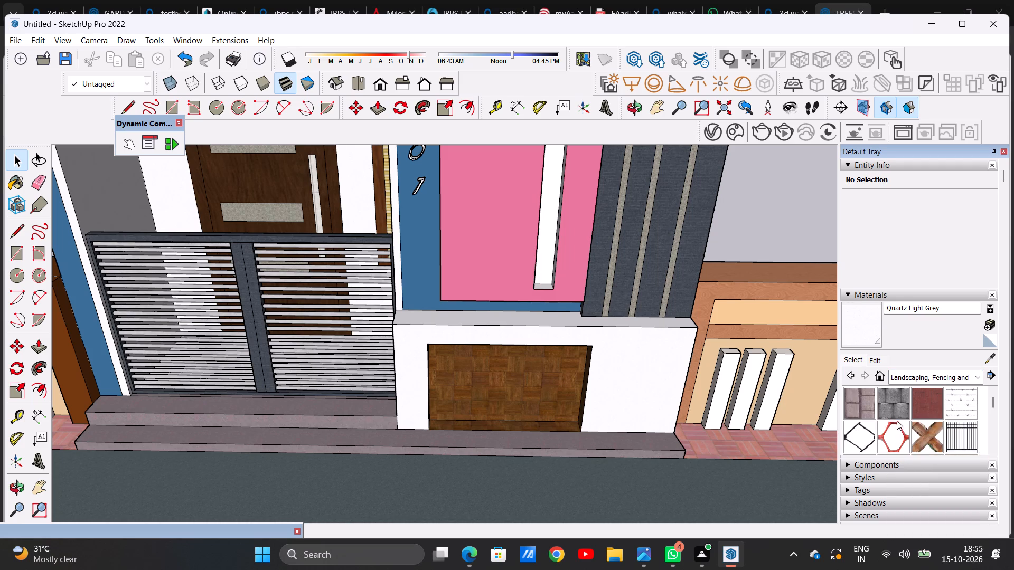
scroll(893, 414, "down", 1)
left_click(955, 411)
scroll(533, 421, "up", 12)
left_click(553, 445)
scroll(576, 449, "up", 4)
scroll(601, 441, "down", 3)
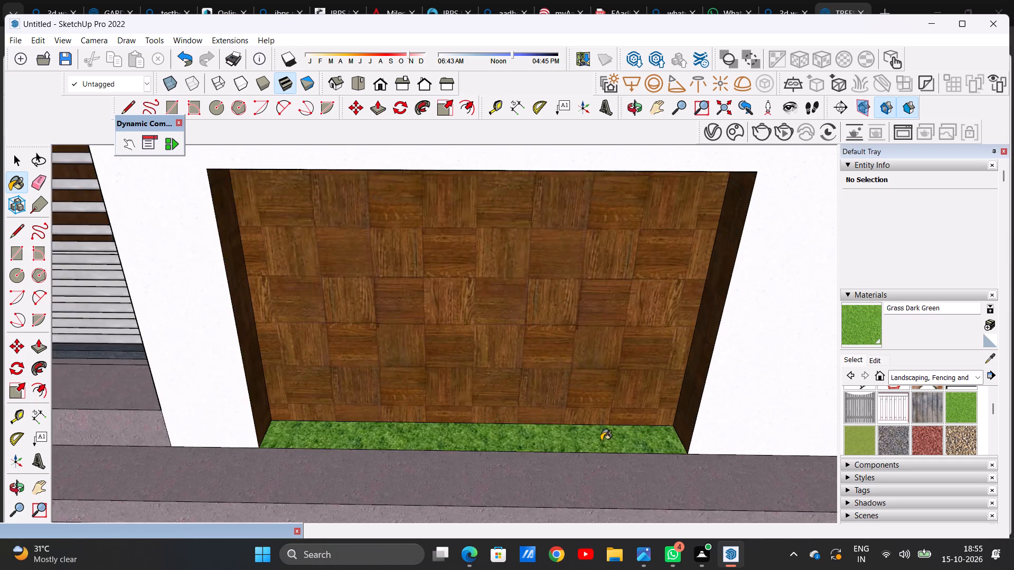
scroll(601, 441, "down", 17)
scroll(580, 442, "up", 6)
scroll(489, 441, "up", 6)
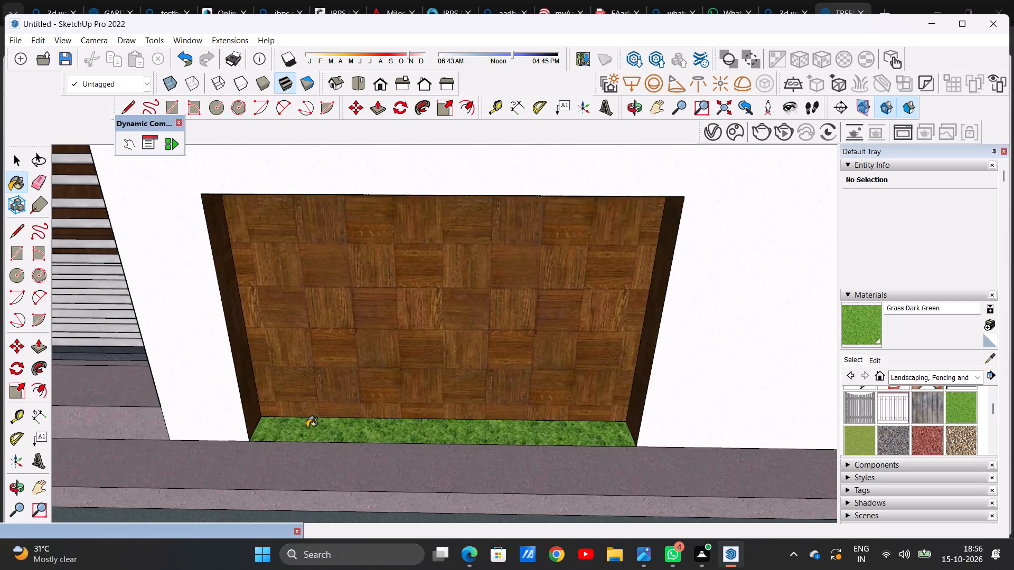
Undo the Grass Dark Green paint on the wood-panelled recess floor.
scroll(307, 427, "up", 4)
scroll(520, 424, "down", 12)
scroll(594, 435, "up", 4)
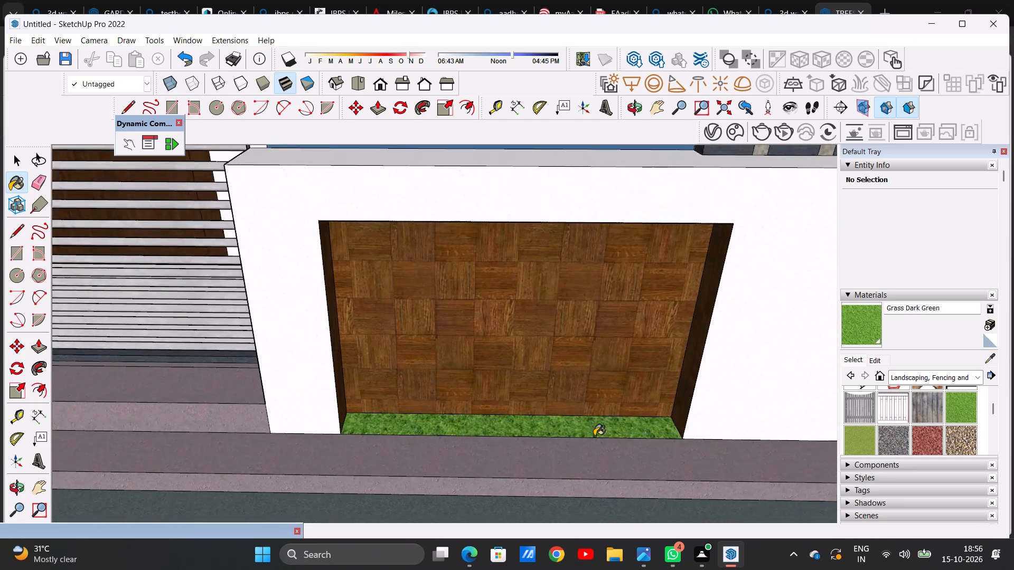
scroll(594, 436, "up", 2)
key("ctrl+z")
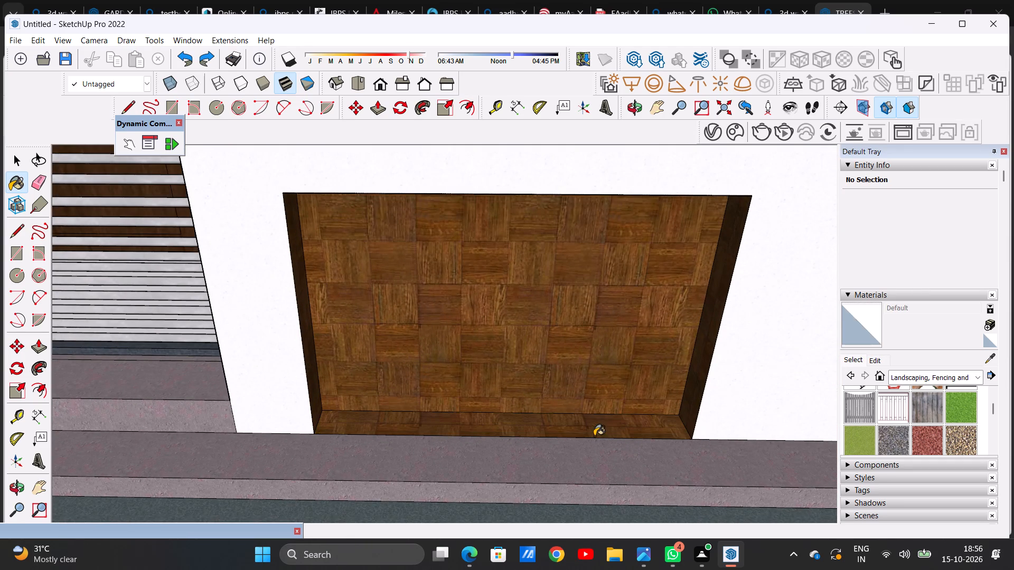
Push/Pull the wood-panelled recess floor slightly above the step in front to form a low raised planting bed.
key("space")
key("p")
scroll(679, 406, "up", 6)
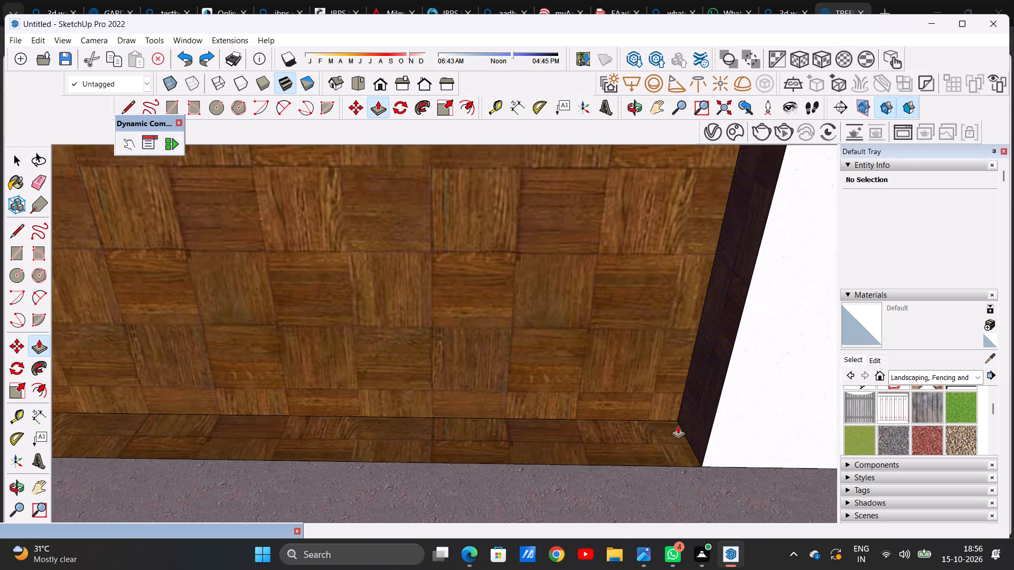
left_click(670, 438)
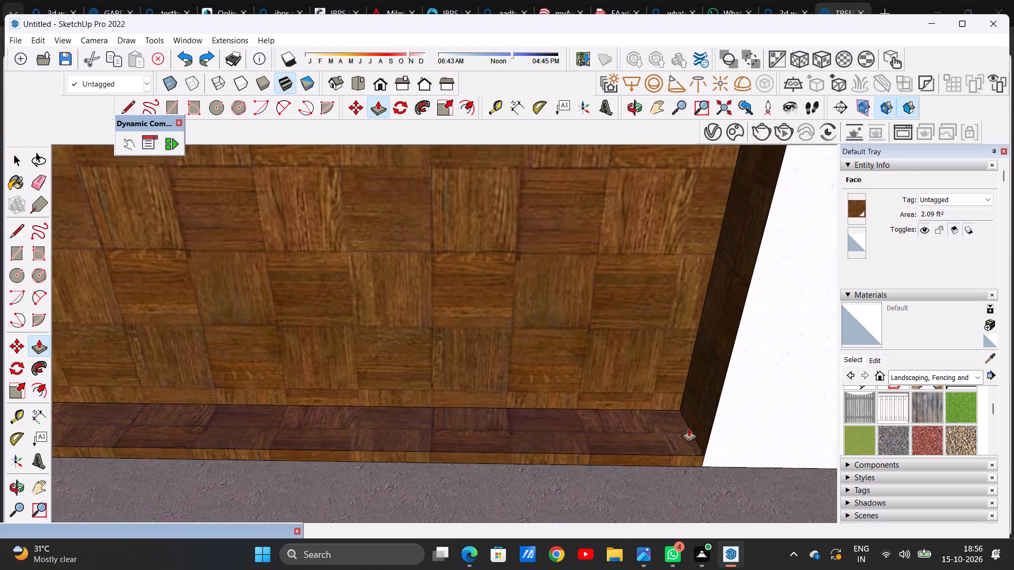
left_click(703, 421)
key("space")
scroll(602, 454, "down", 4)
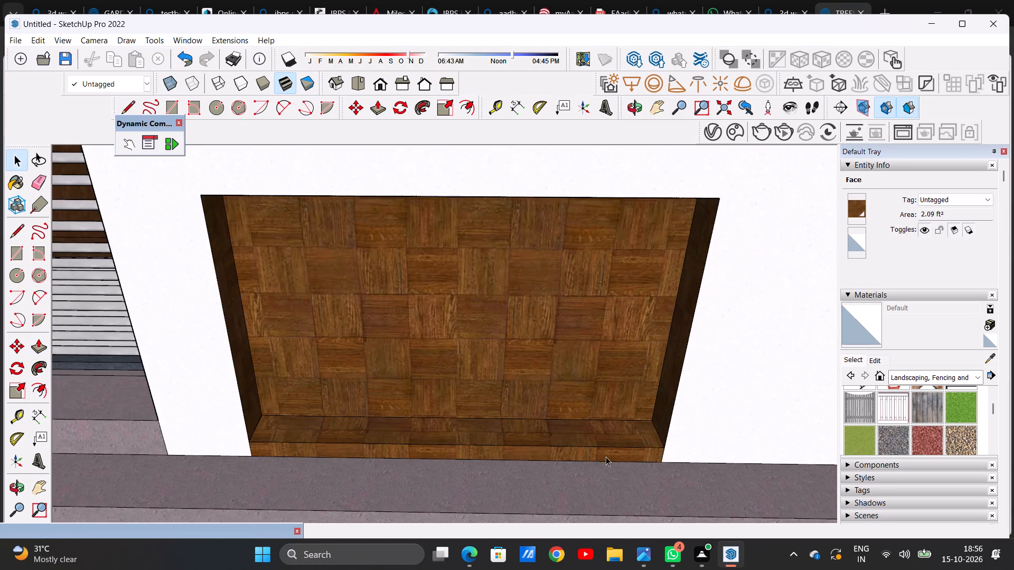
Paint the top and front faces of the raised recess bed with Grass Dark Green.
scroll(606, 457, "down", 4)
left_click(951, 410)
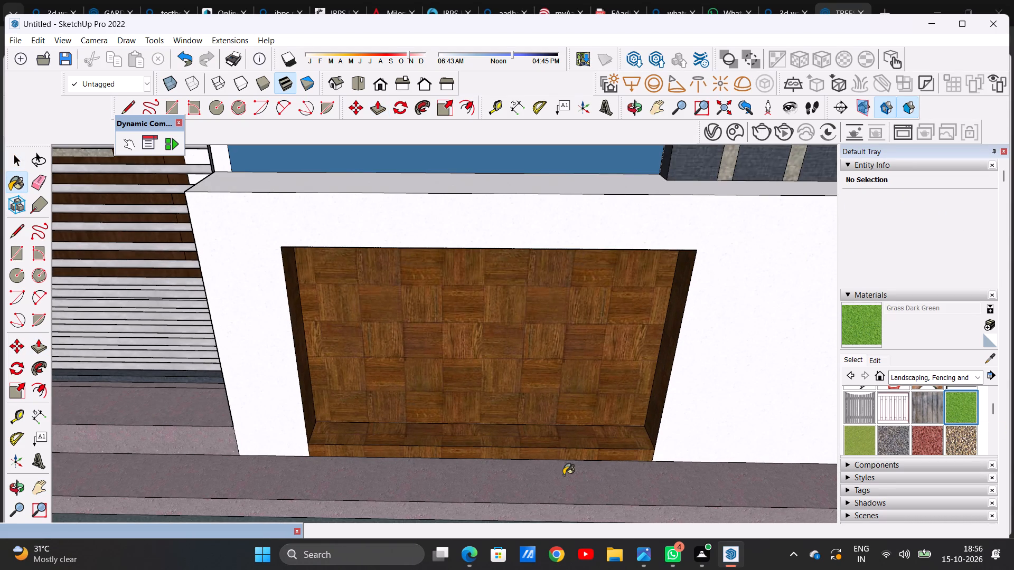
scroll(561, 459, "up", 8)
scroll(590, 438, "down", 1)
scroll(590, 438, "up", 2)
left_click(586, 427)
scroll(593, 445, "up", 6)
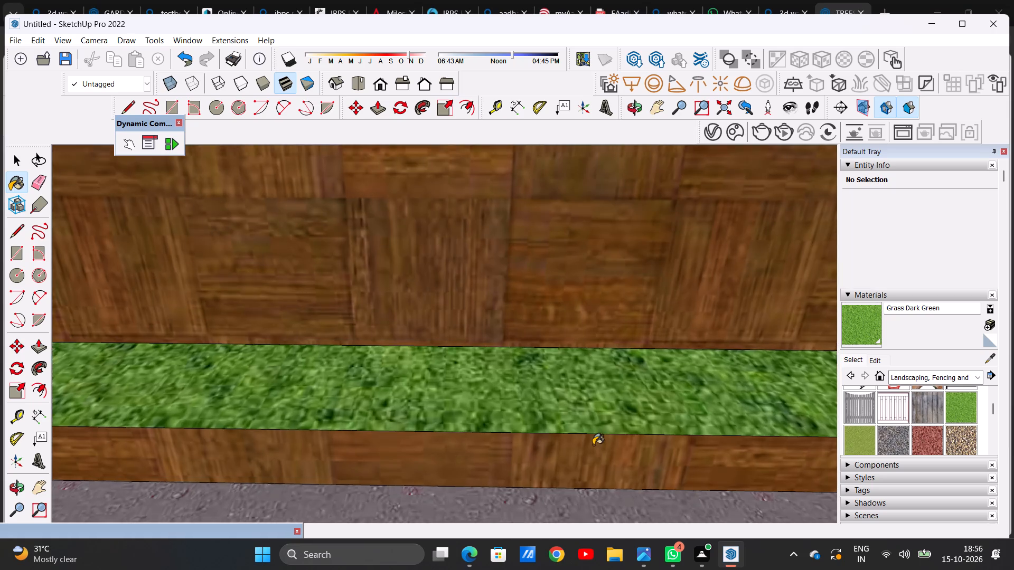
scroll(600, 445, "down", 13)
scroll(503, 464, "up", 5)
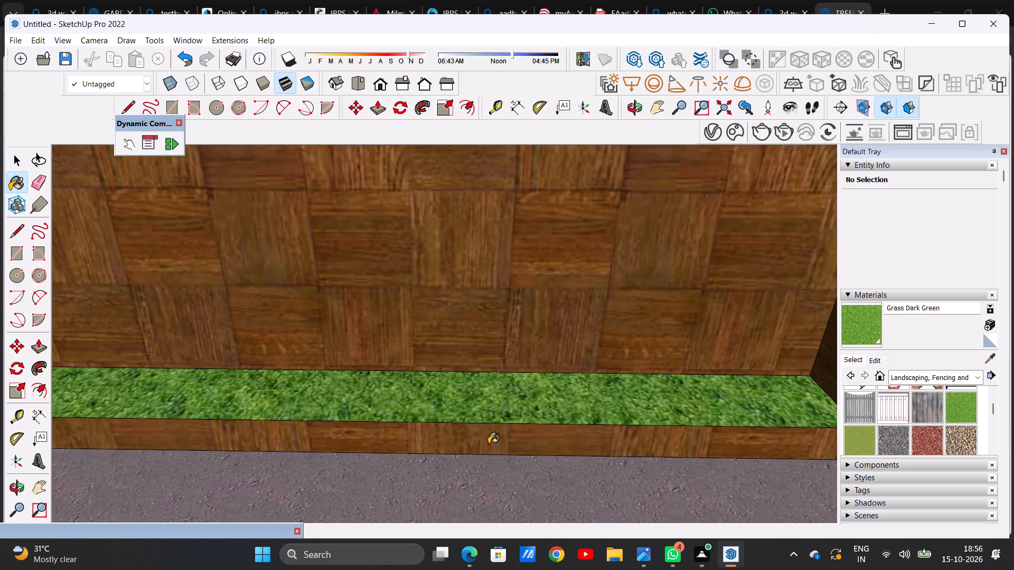
left_click(477, 426)
key("space")
scroll(475, 522, "down", 12)
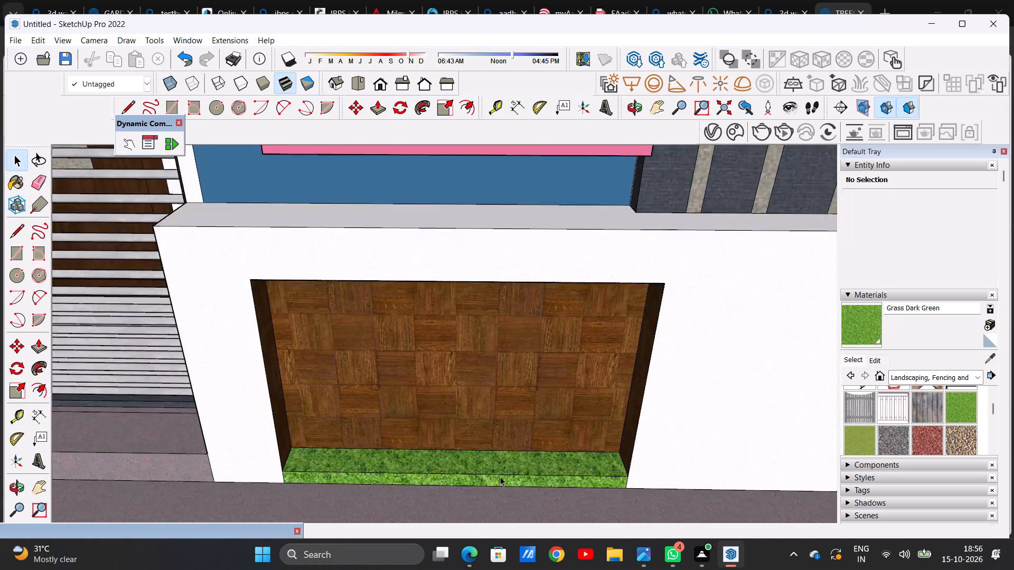
Paint the ground-floor side wall next to the dark vertical fins with Field Rectangle Tile from the Tile materials.
middle_click_drag(504, 484, 515, 413)
scroll(501, 466, "down", 16)
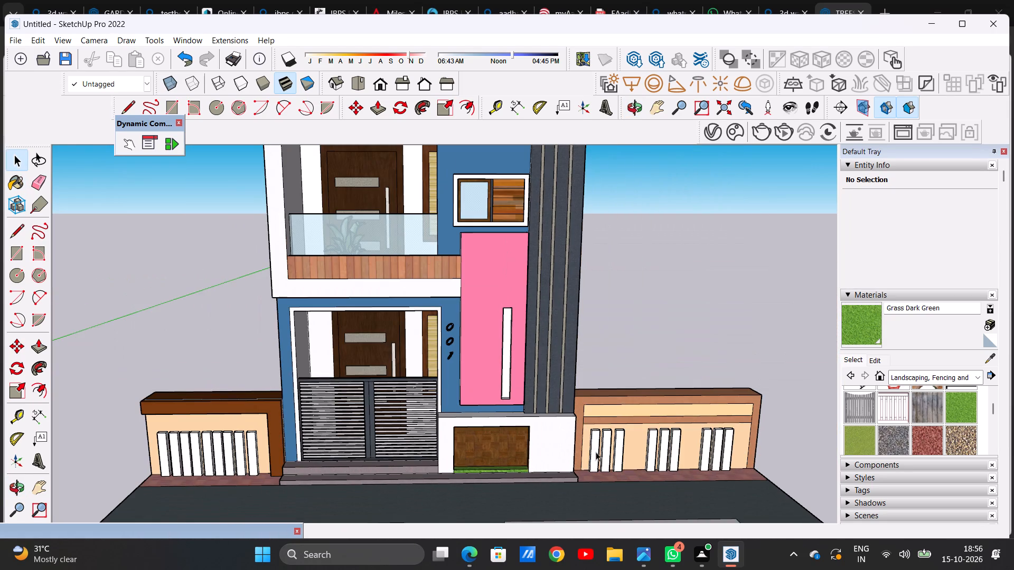
middle_click_drag(591, 448, 635, 524)
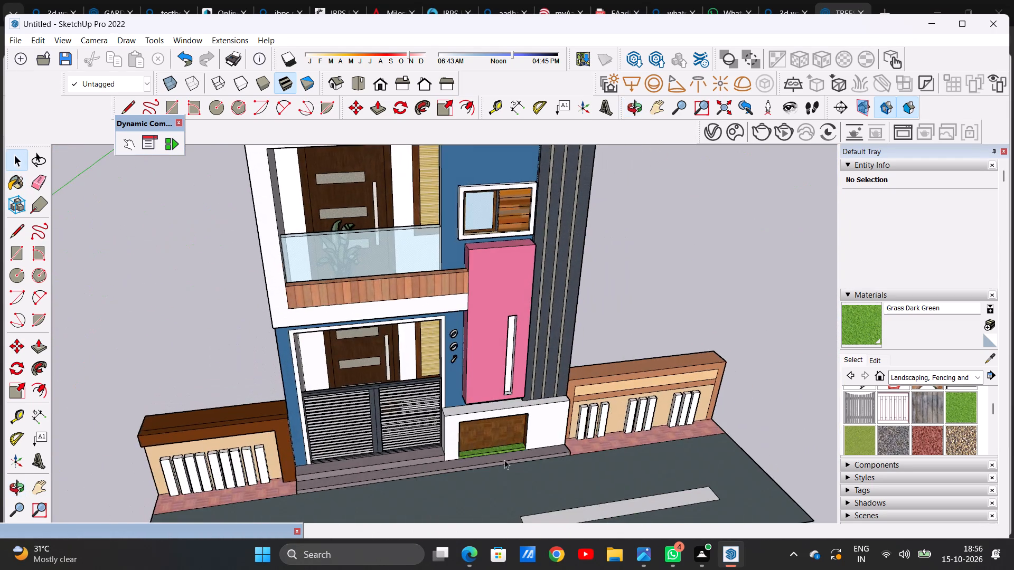
scroll(505, 456, "down", 5)
scroll(487, 408, "up", 6)
middle_click_drag(487, 405, 180, 401)
scroll(349, 399, "up", 1)
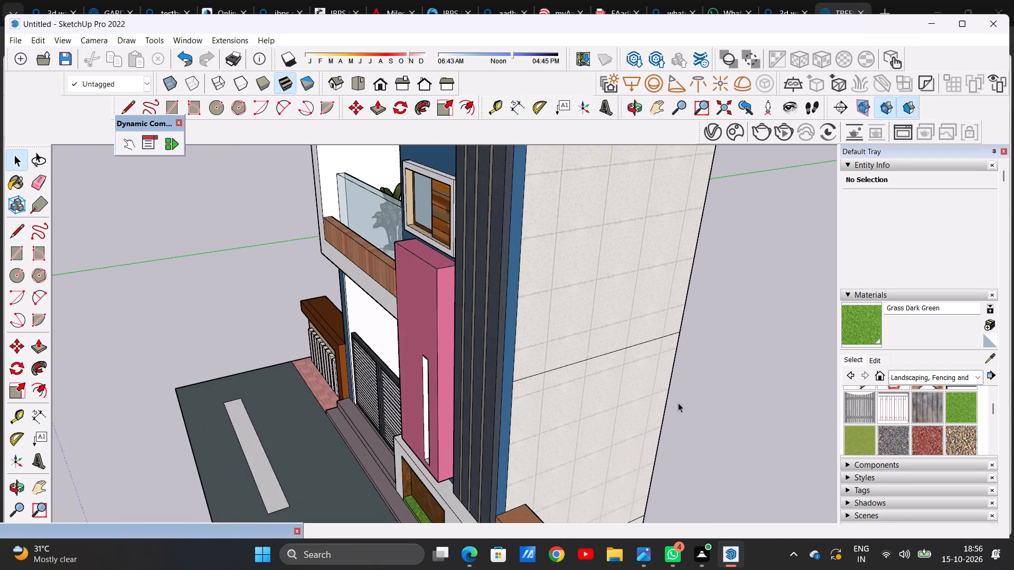
left_click(896, 379)
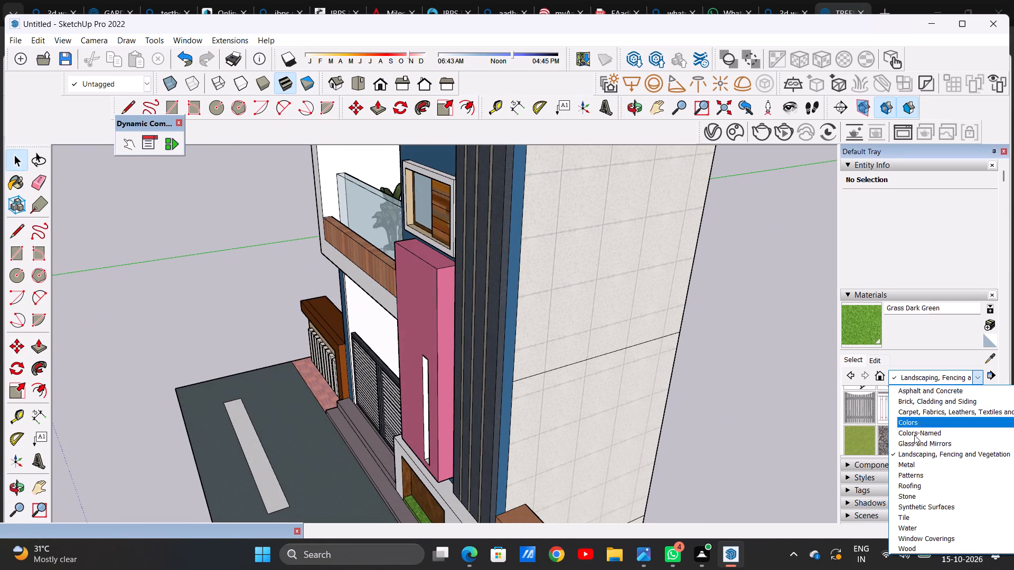
left_click(925, 509)
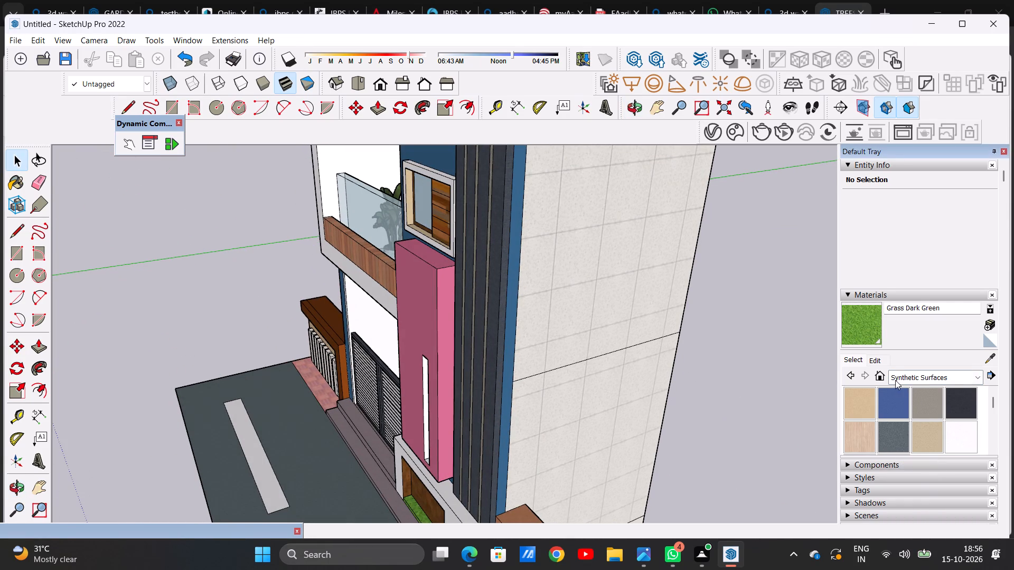
left_click(894, 377)
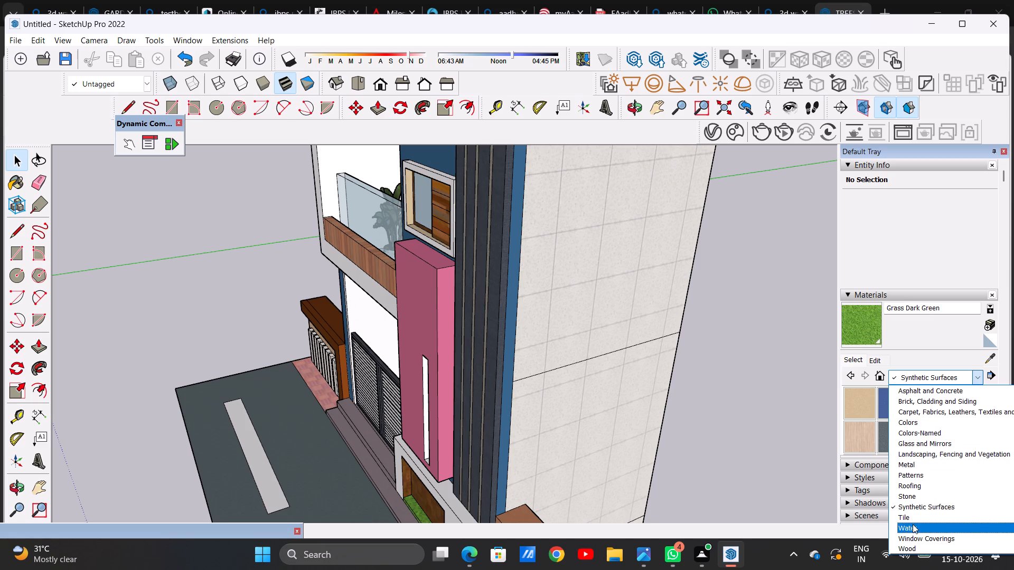
left_click(910, 518)
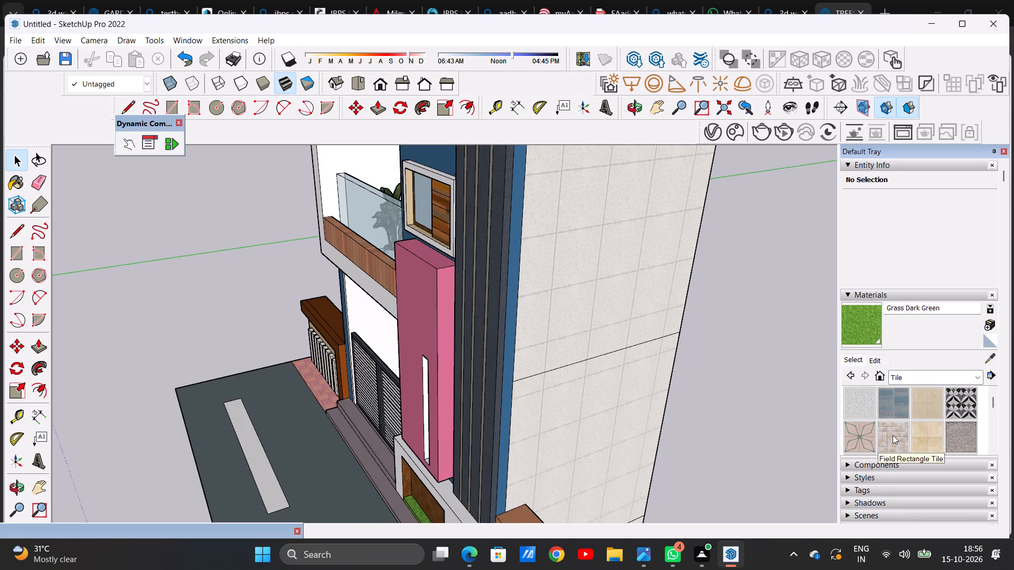
left_click(893, 435)
left_click(545, 434)
scroll(576, 435, "up", 6)
scroll(549, 433, "down", 4)
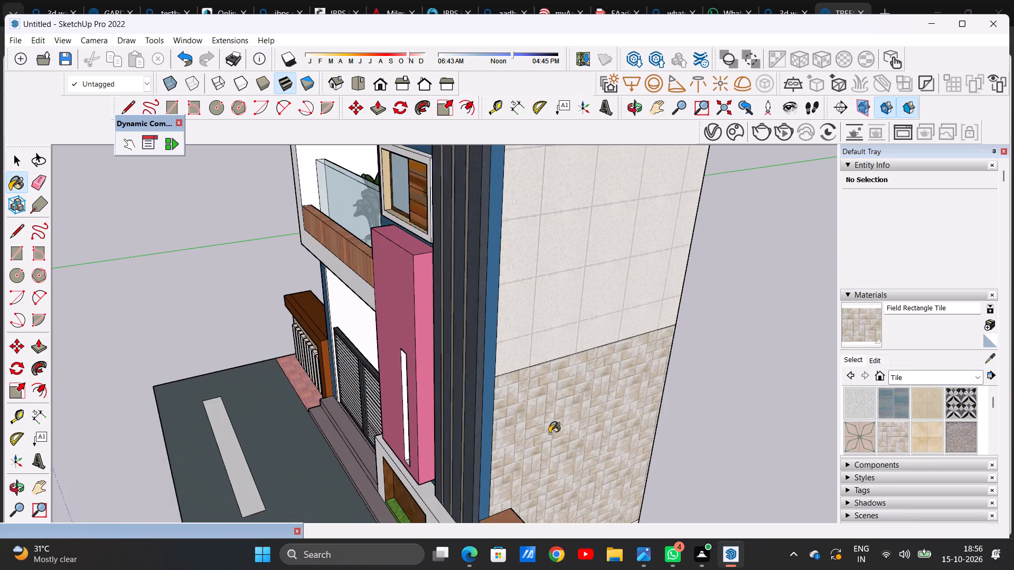
Set the Field Rectangle Tile texture height to 5', keeping its proportions linked.
scroll(549, 433, "down", 10)
middle_click_drag(643, 433, 407, 410)
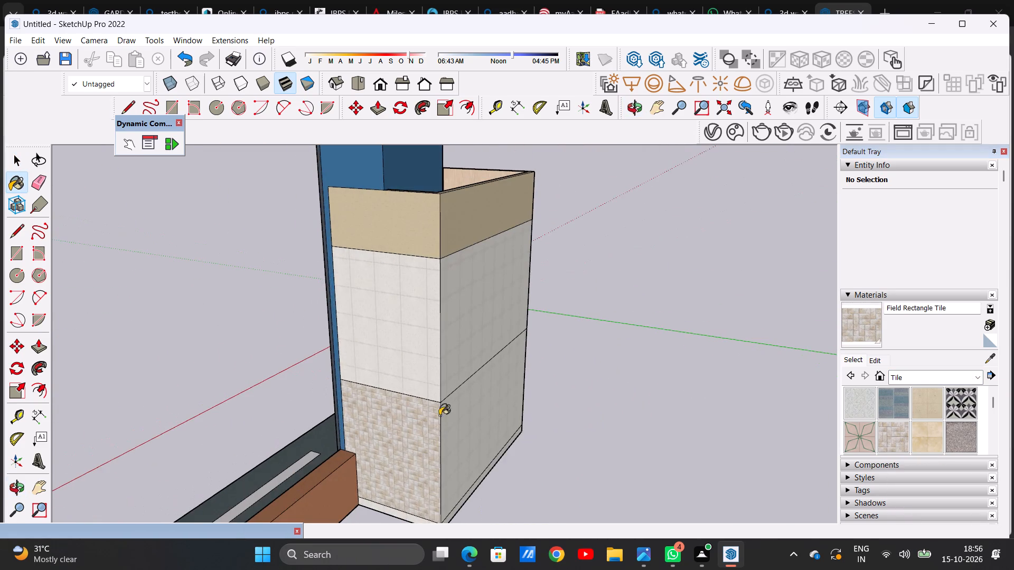
scroll(437, 416, "up", 8)
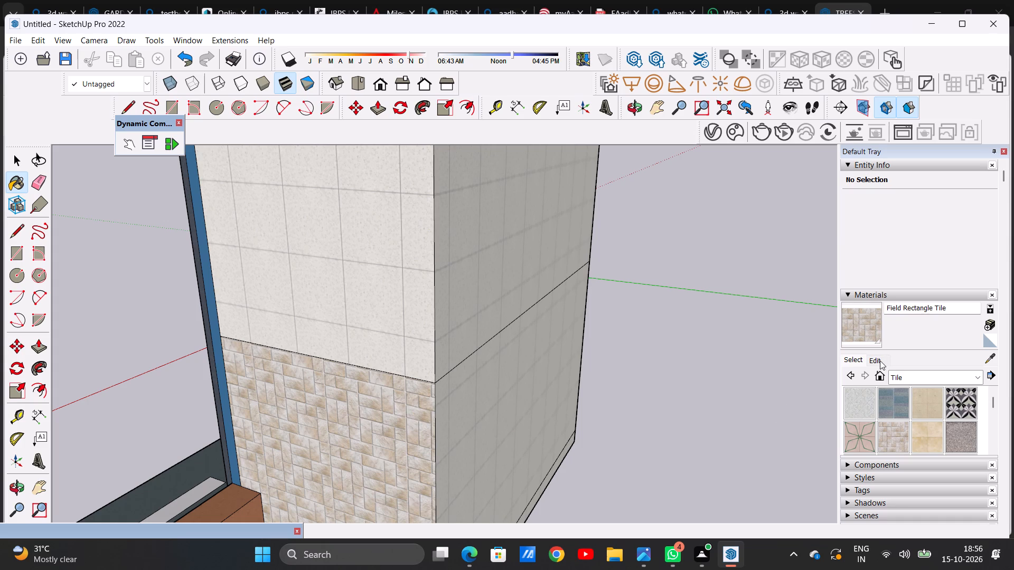
left_click(871, 360)
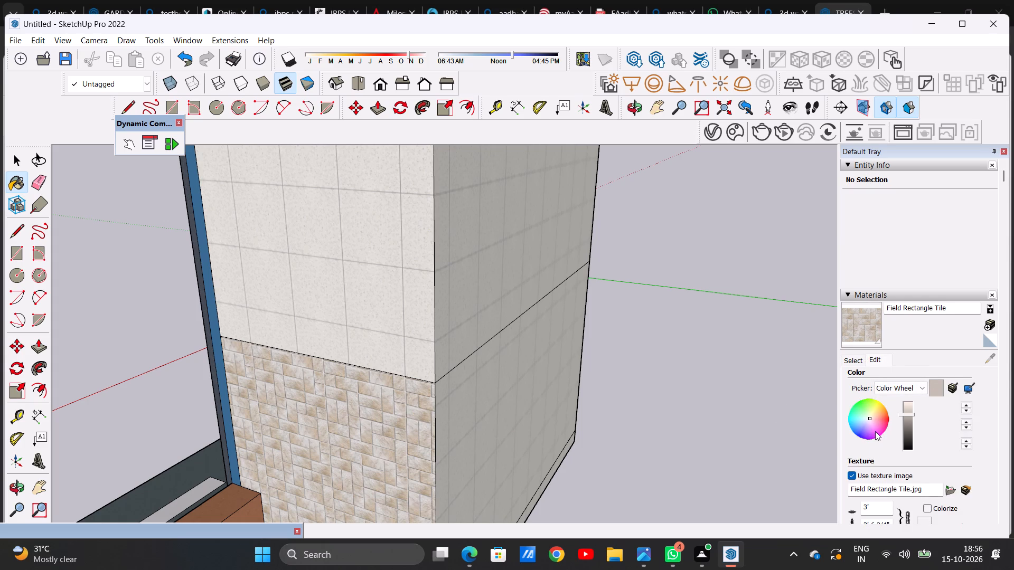
scroll(872, 448, "down", 2)
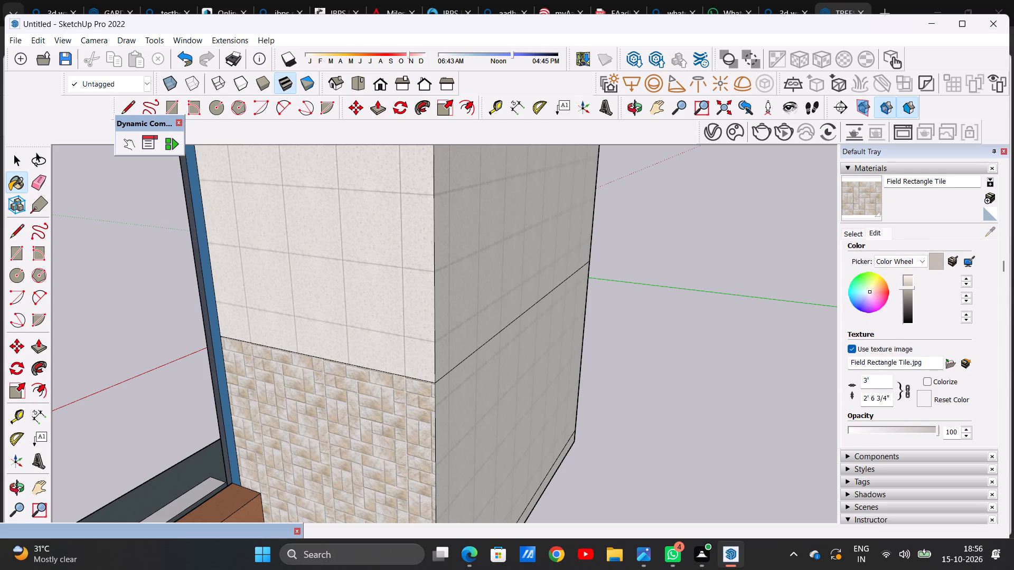
left_click(889, 398)
key("BackSpace")
key("BackSpace")
key("BackSpace")
key("BackSpace")
key("BackSpace")
key("BackSpace")
key("BackSpace")
key("BackSpace")
key("BackSpace")
key("BackSpace")
key("BackSpace")
key("BackSpace")
key("BackSpace")
key("BackSpace")
key("BackSpace")
key("BackSpace")
key("BackSpace")
key("BackSpace")
key("BackSpace")
key("BackSpace")
key("BackSpace")
key("BackSpace")
key("BackSpace")
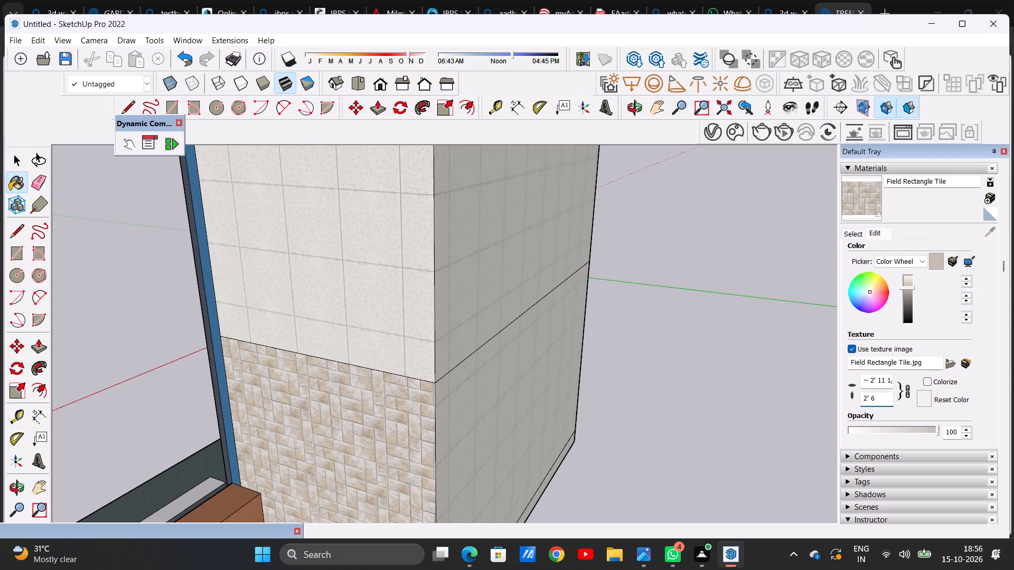
type("5'")
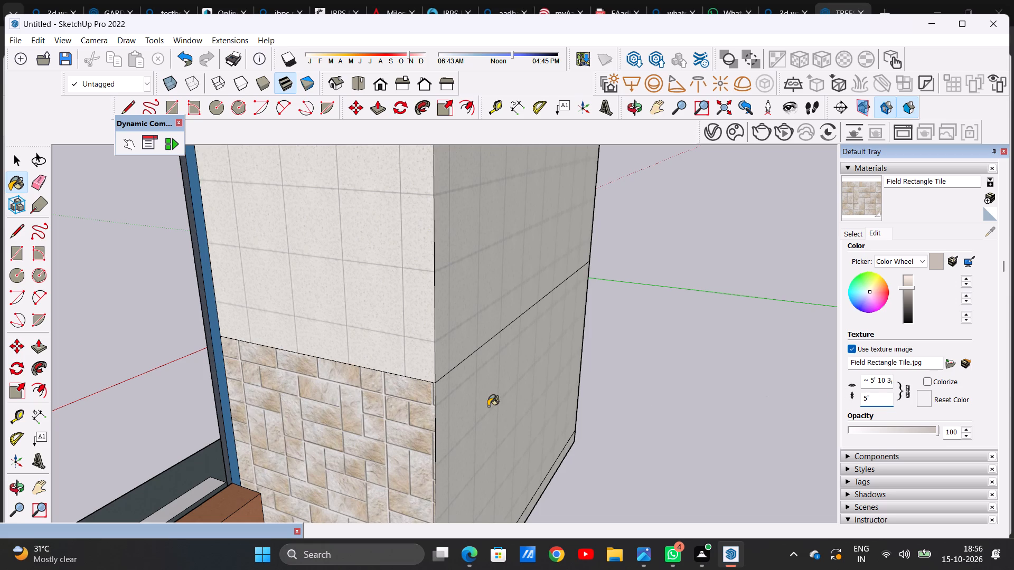
Paint the ground-floor rear wall and the base strips of the rear and fin-side walls with Field Rectangle Tile.
left_click(464, 404)
scroll(490, 377, "down", 8)
scroll(403, 426, "down", 3)
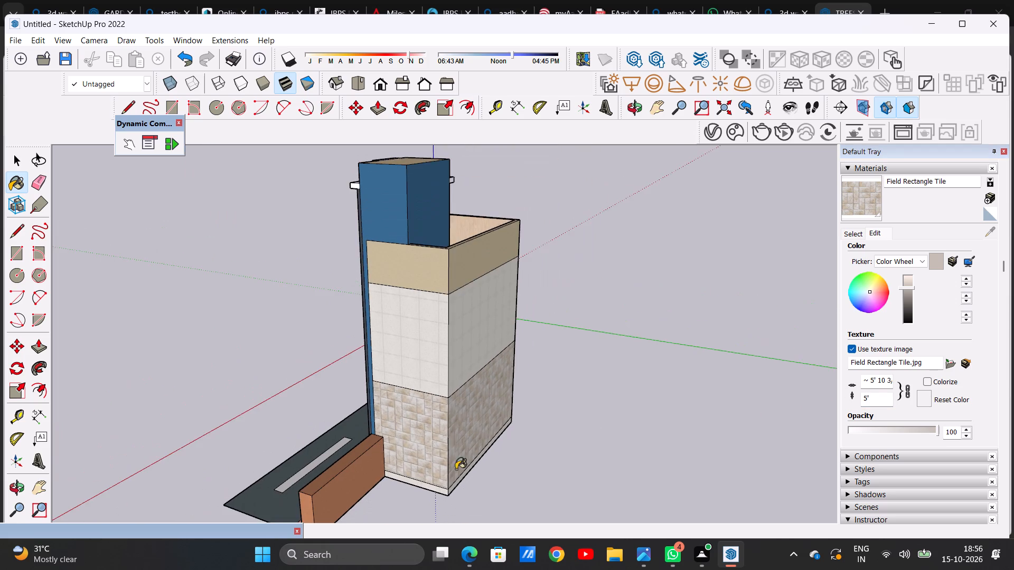
scroll(457, 481, "up", 19)
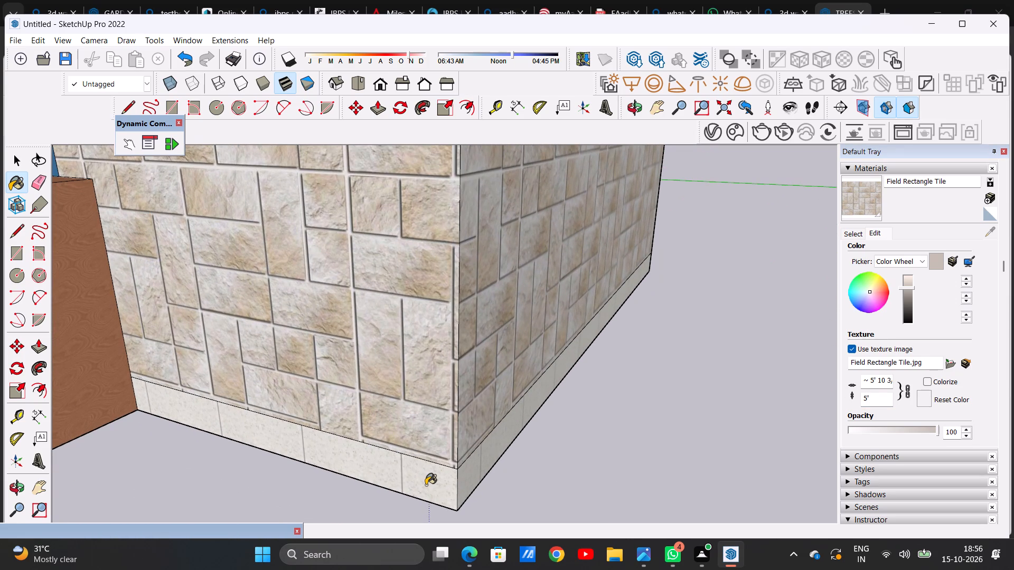
left_click(426, 485)
left_click(467, 478)
scroll(459, 521, "down", 14)
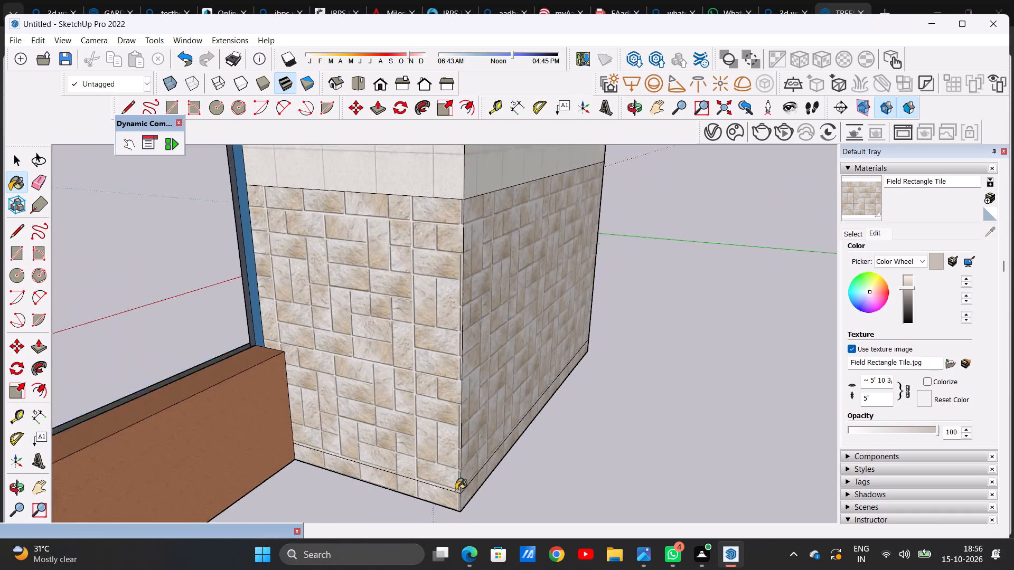
scroll(456, 490, "down", 13)
Paint the ground-floor side wall and base strip beside the dark brown boundary wall with Field Rectangle Tile.
middle_click_drag(520, 413, 155, 476)
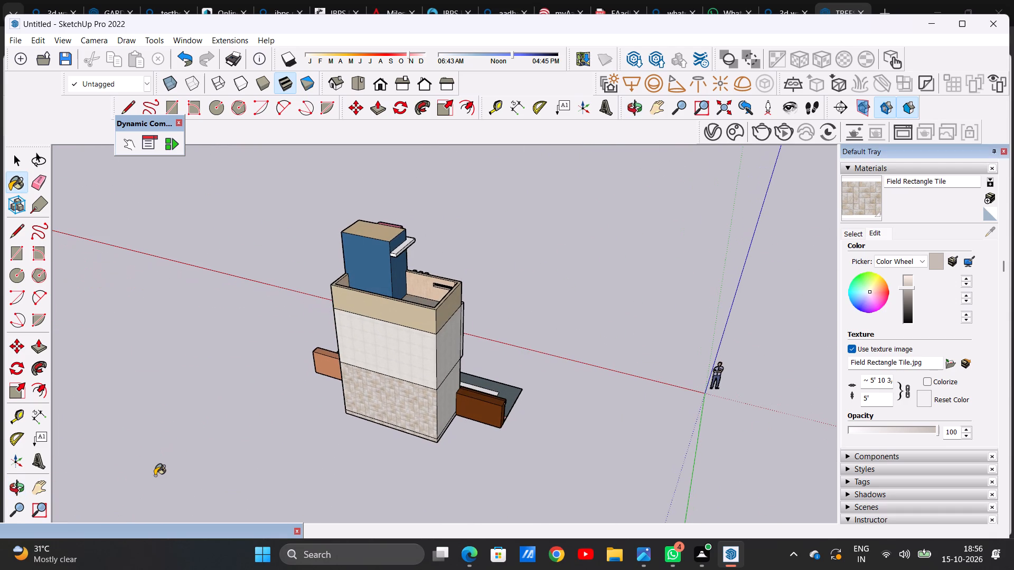
scroll(437, 392, "up", 20)
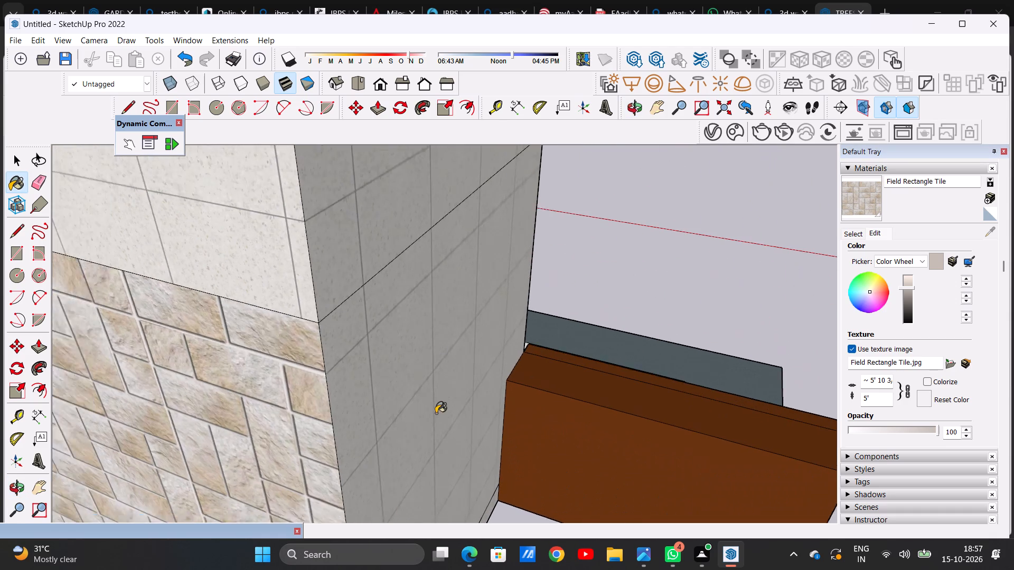
scroll(436, 413, "up", 2)
left_click(390, 400)
scroll(438, 361, "down", 12)
scroll(435, 523, "up", 4)
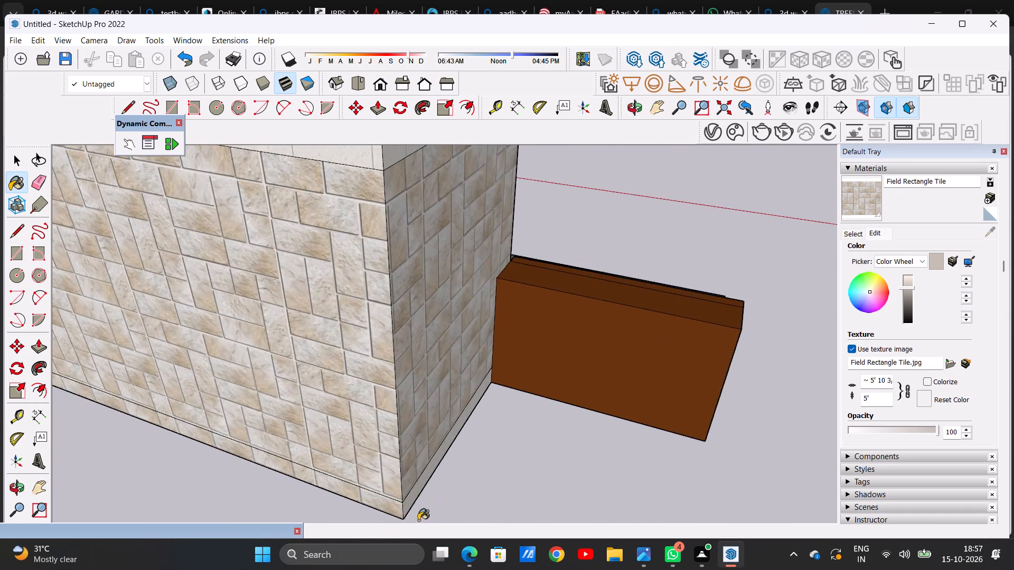
scroll(418, 520, "up", 13)
left_click(406, 491)
scroll(425, 478, "down", 6)
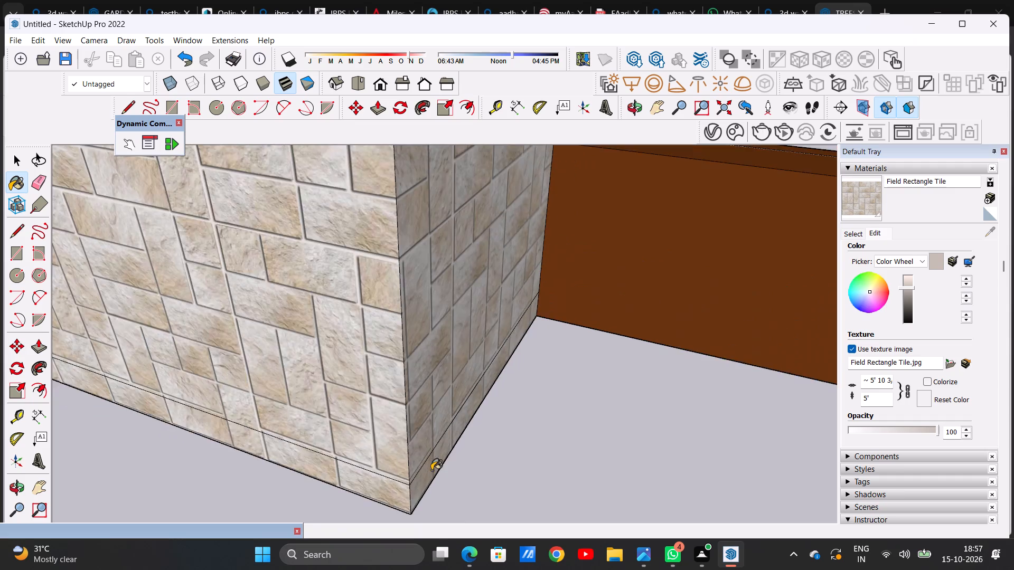
scroll(431, 470, "down", 6)
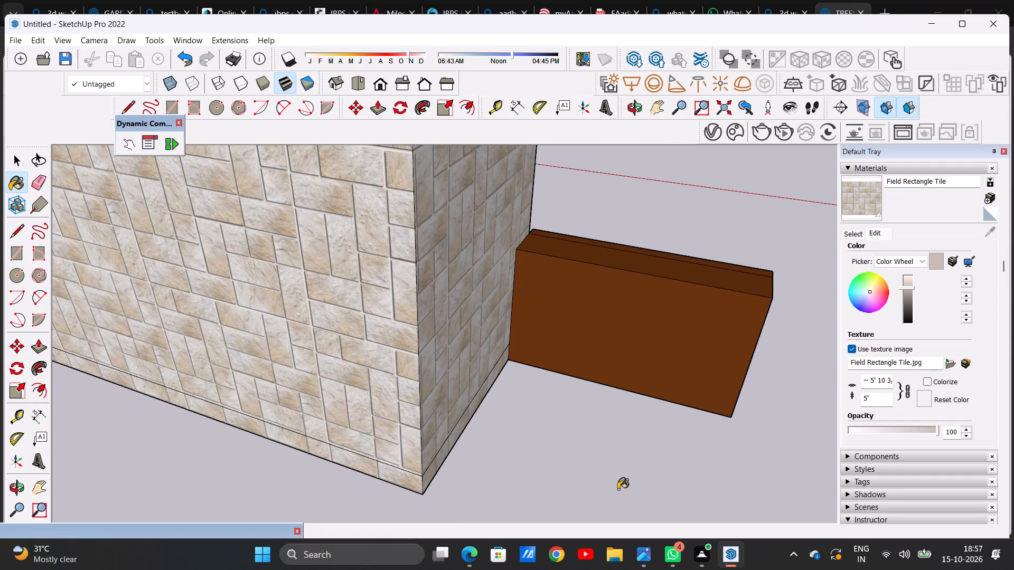
Paint the upper-storey rear wall and both upper-storey side walls below the beige parapet with Field Rectangle Tile.
scroll(495, 449, "down", 13)
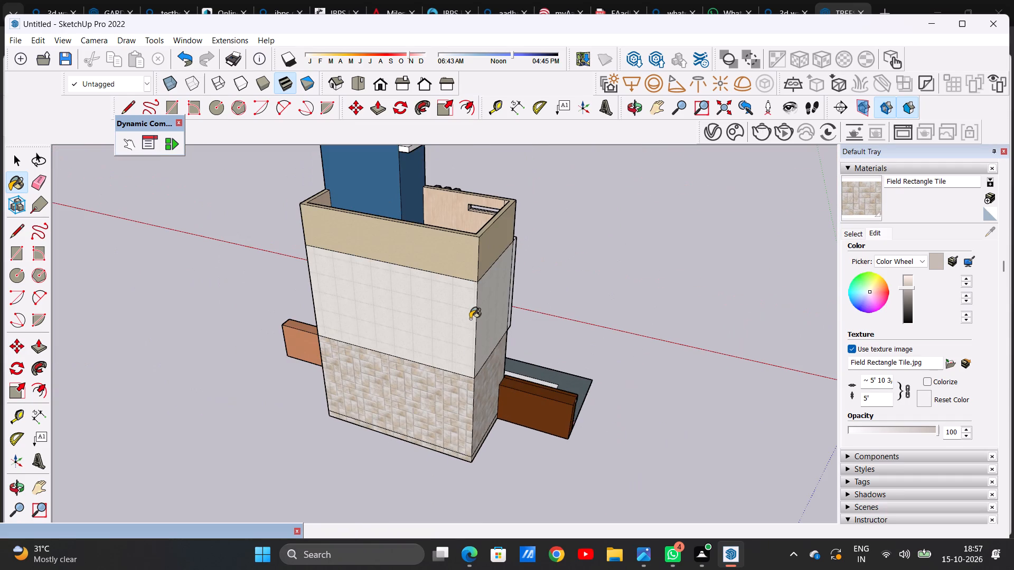
scroll(468, 319, "up", 13)
left_click(453, 330)
left_click(505, 304)
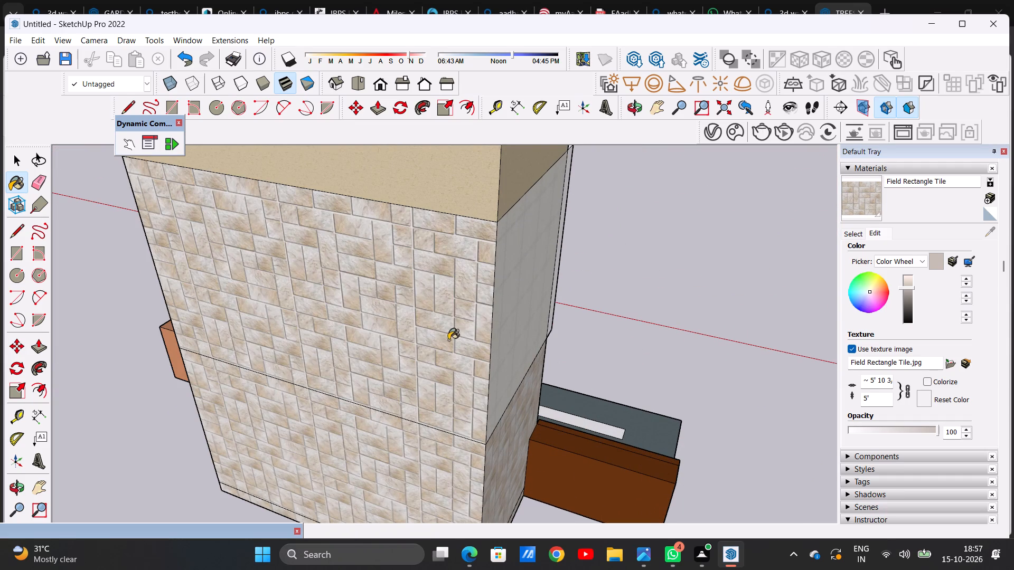
scroll(445, 356, "down", 5)
middle_click_drag(586, 316, 226, 321)
middle_click_drag(667, 308, 81, 309)
scroll(640, 336, "up", 6)
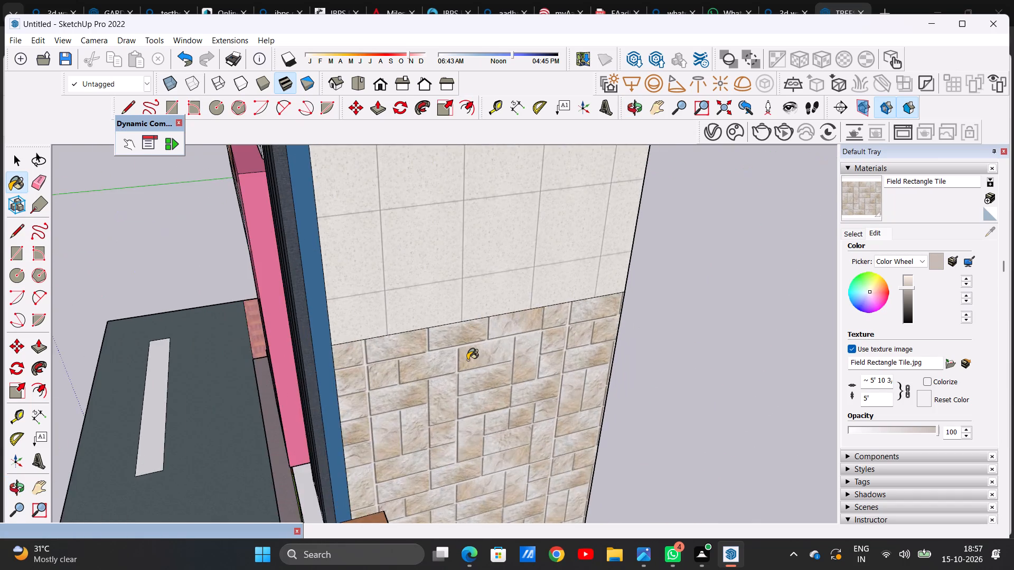
scroll(467, 360, "up", 6)
left_click(461, 360)
left_click(386, 241)
scroll(431, 363, "down", 7)
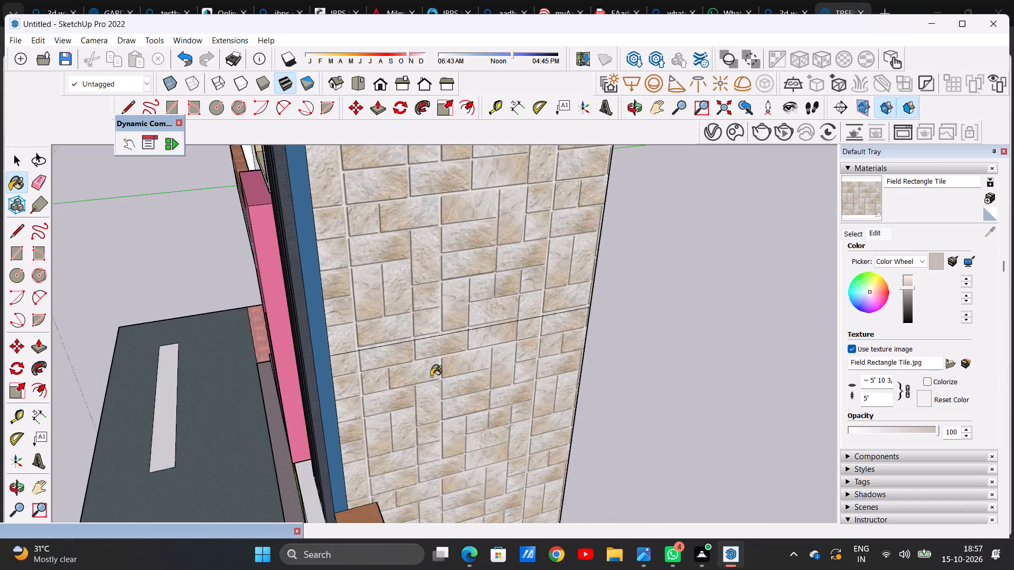
Examine the painted house from the front, both sides and the tiled side walls to check the applied materials.
scroll(431, 376, "down", 13)
middle_click_drag(480, 351, 594, 373)
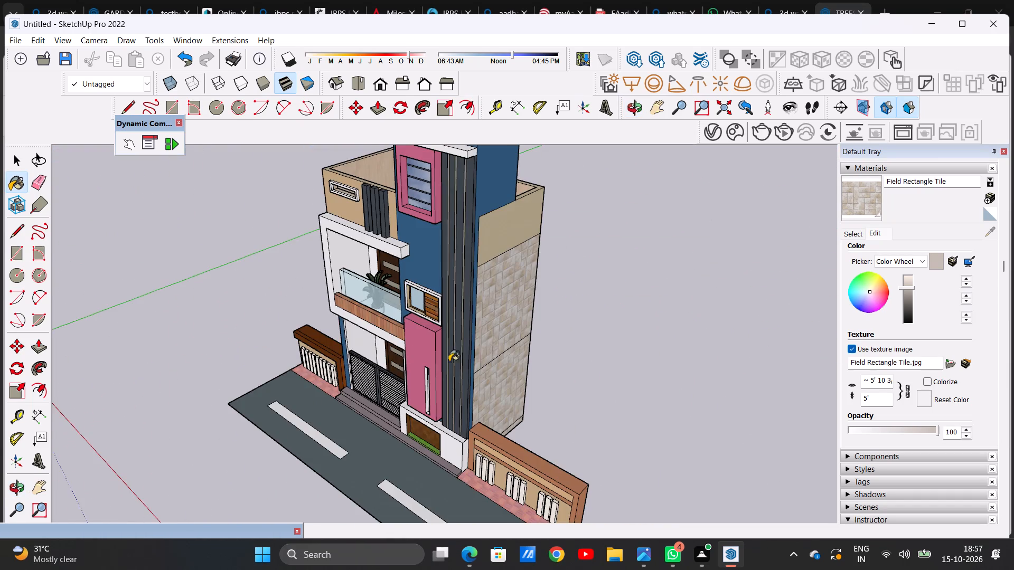
middle_click_drag(354, 362, 654, 346)
middle_click_drag(391, 358, 322, 334)
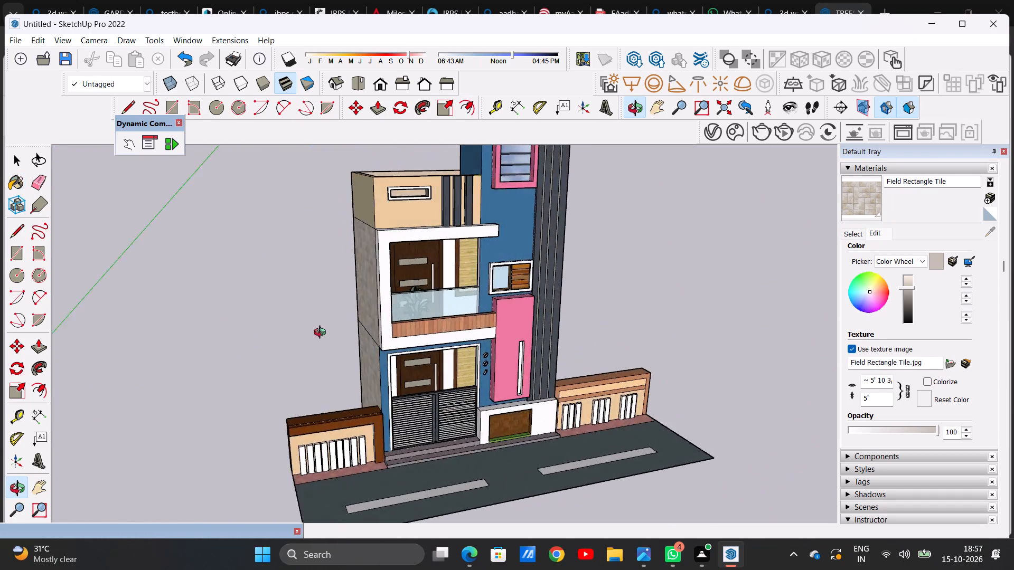
middle_click_drag(322, 334, 264, 319)
key("space")
scroll(617, 320, "down", 5)
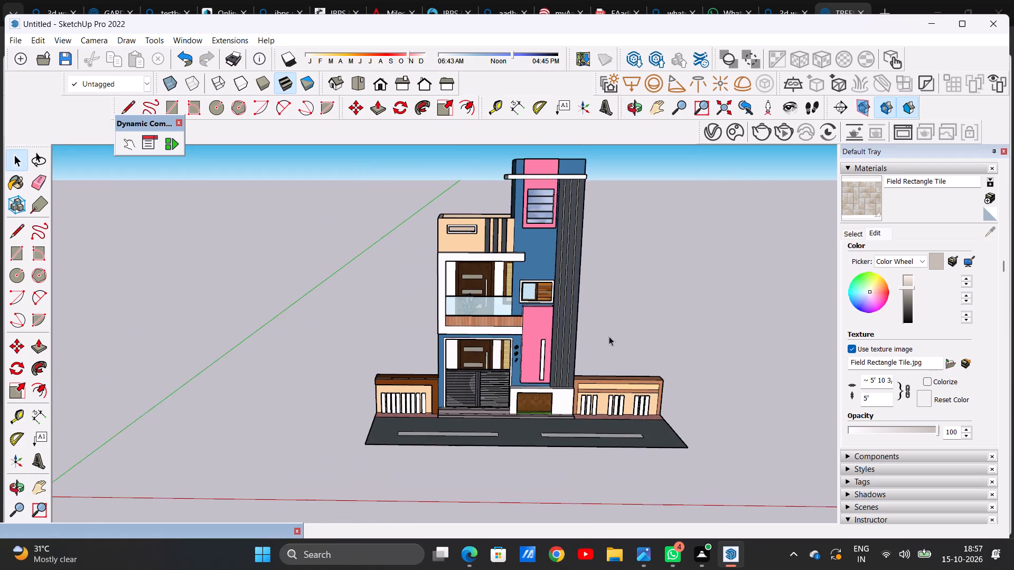
scroll(618, 331, "down", 5)
scroll(663, 284, "up", 5)
middle_click_drag(687, 326, 672, 313)
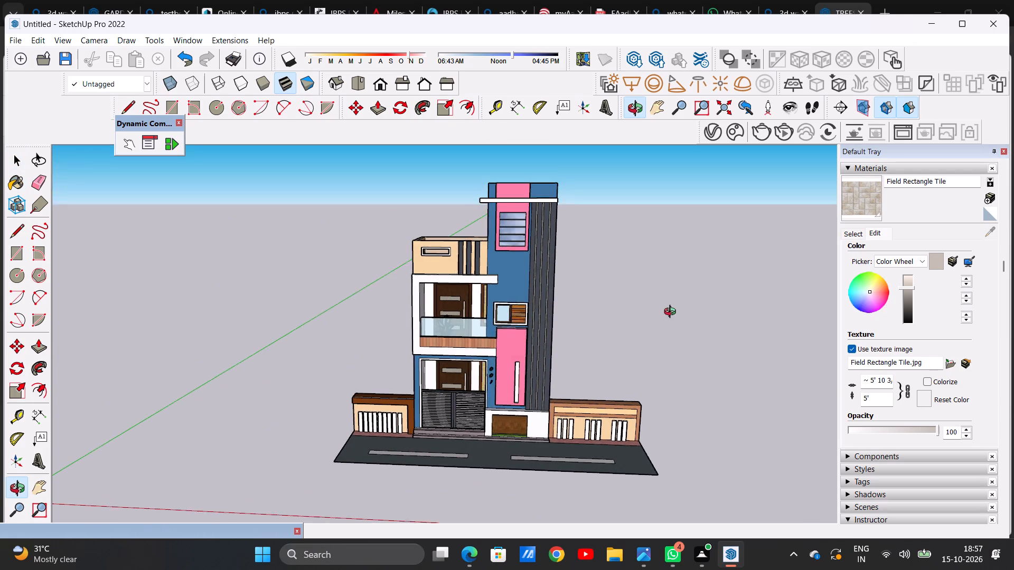
middle_click_drag(672, 313, 672, 312)
scroll(690, 312, "up", 2)
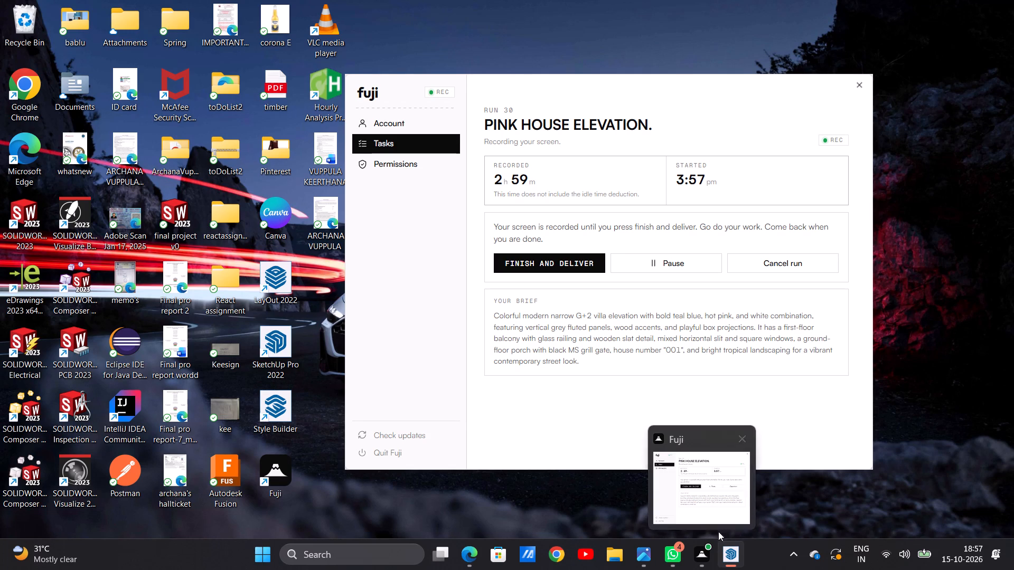
left_click(715, 496)
scroll(565, 368, "down", 5)
middle_click_drag(618, 322, 579, 313)
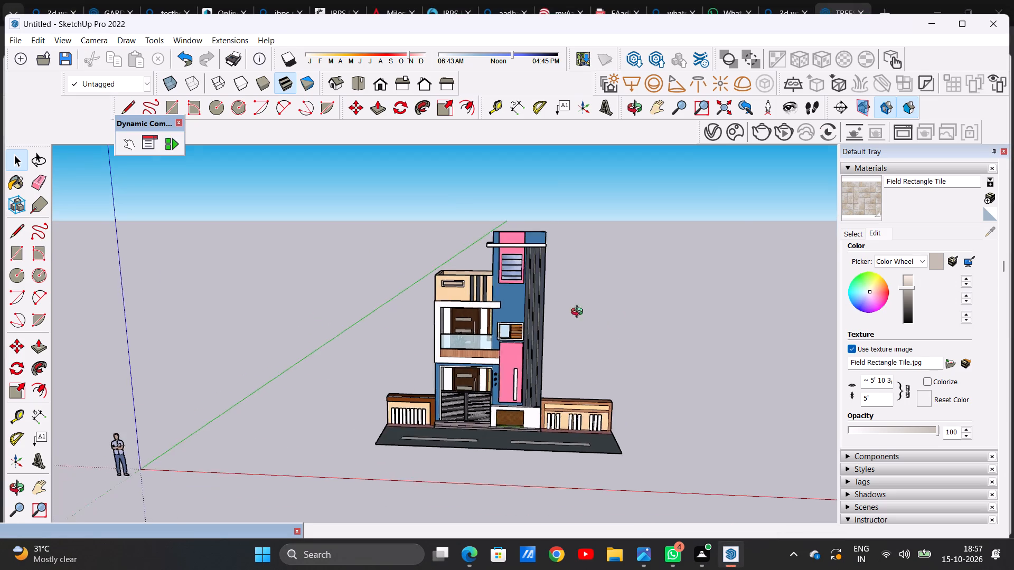
middle_click_drag(579, 313, 269, 351)
scroll(485, 386, "up", 5)
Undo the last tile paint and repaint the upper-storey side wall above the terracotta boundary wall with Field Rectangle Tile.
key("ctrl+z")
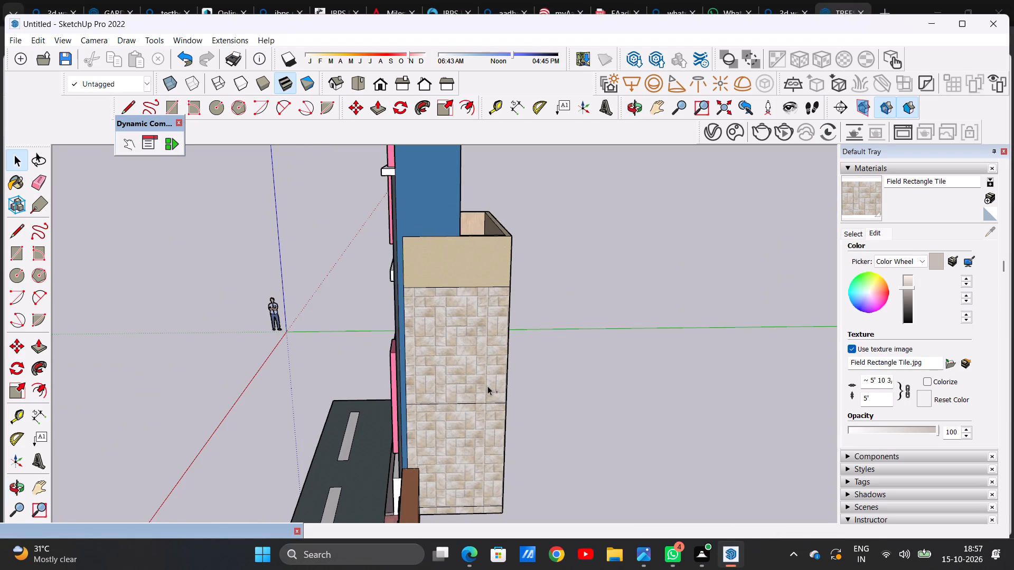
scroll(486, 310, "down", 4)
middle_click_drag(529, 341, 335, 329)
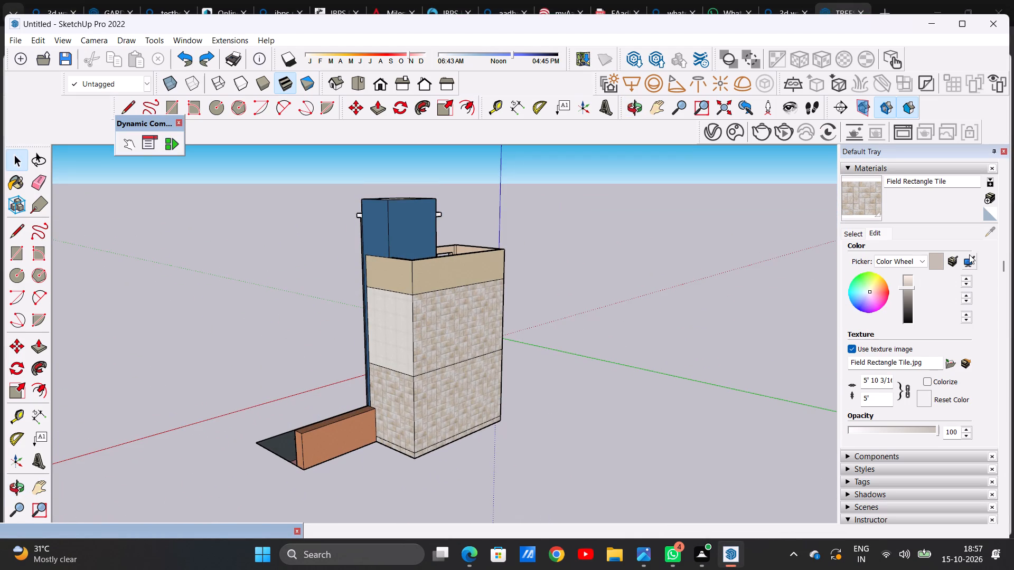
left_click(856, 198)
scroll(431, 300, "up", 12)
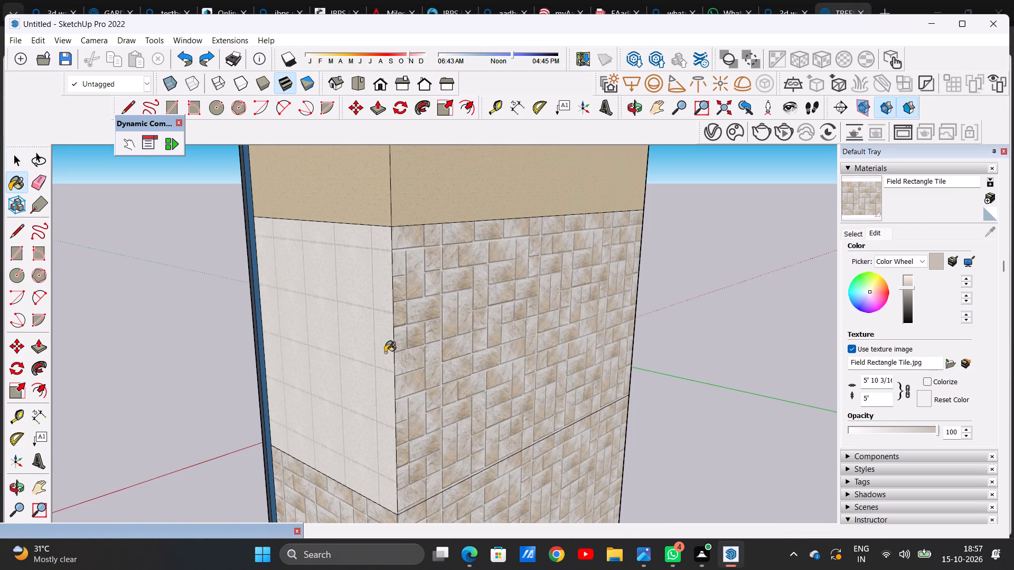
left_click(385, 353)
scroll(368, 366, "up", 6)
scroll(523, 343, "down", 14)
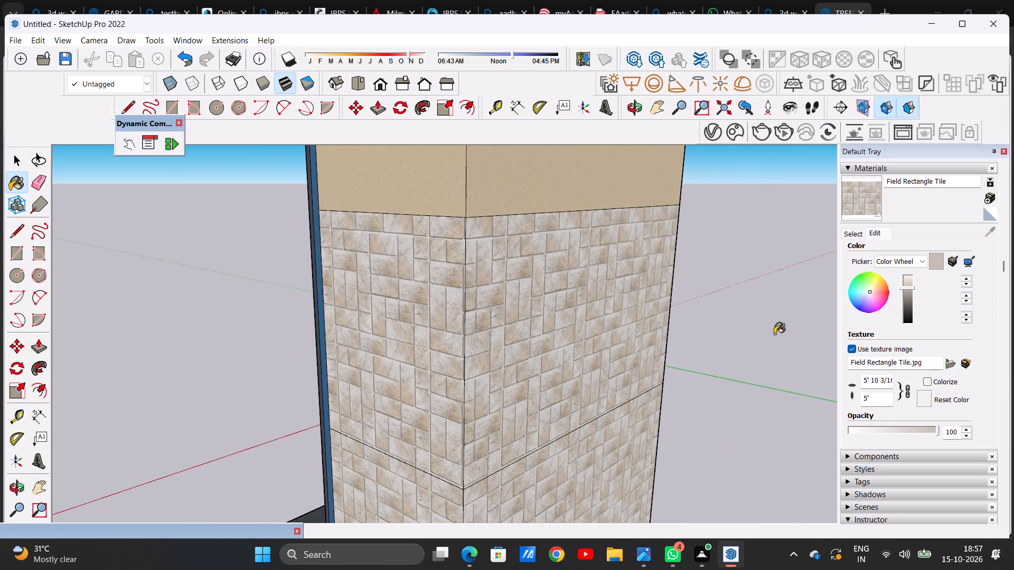
Save the model, with the whole front elevation in view, in the Documents folder under the file name KUTTY.
middle_click_drag(741, 334, 454, 335)
scroll(532, 324, "down", 6)
middle_click_drag(613, 375, 397, 393)
middle_click_drag(605, 410, 380, 393)
middle_click_drag(597, 456, 382, 523)
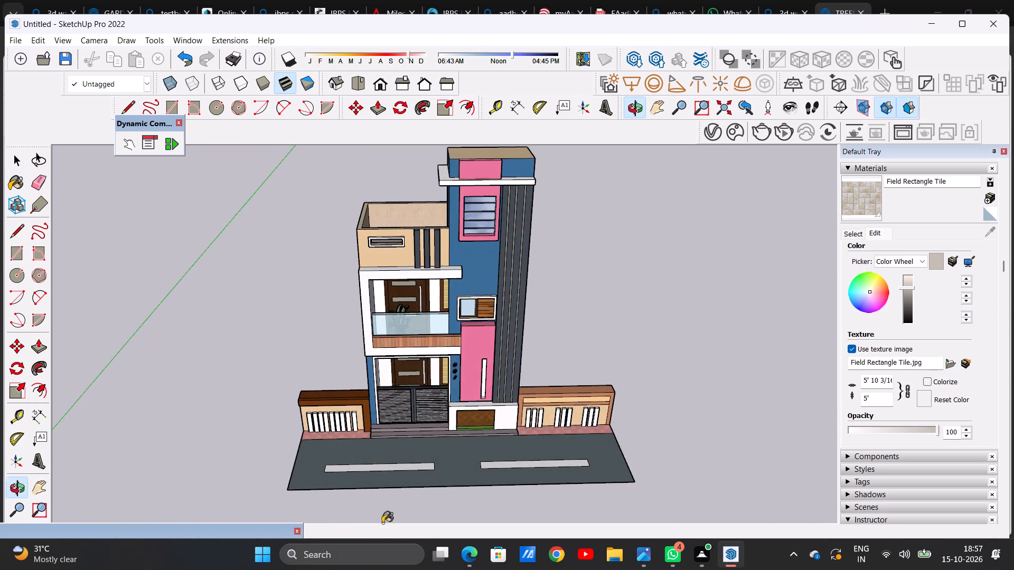
scroll(528, 446, "down", 4)
scroll(530, 450, "up", 3)
key("space")
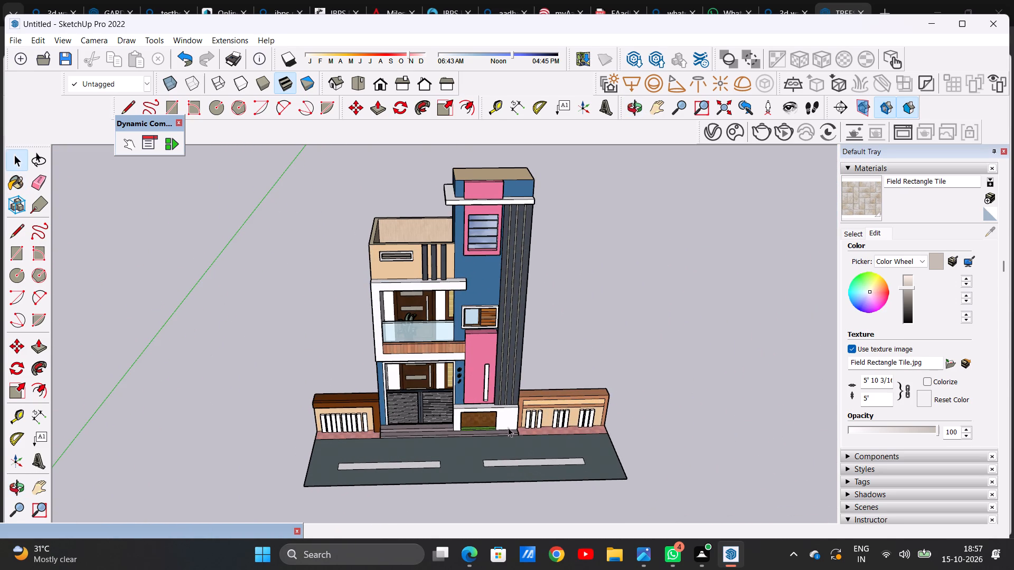
middle_click_drag(502, 424, 446, 396)
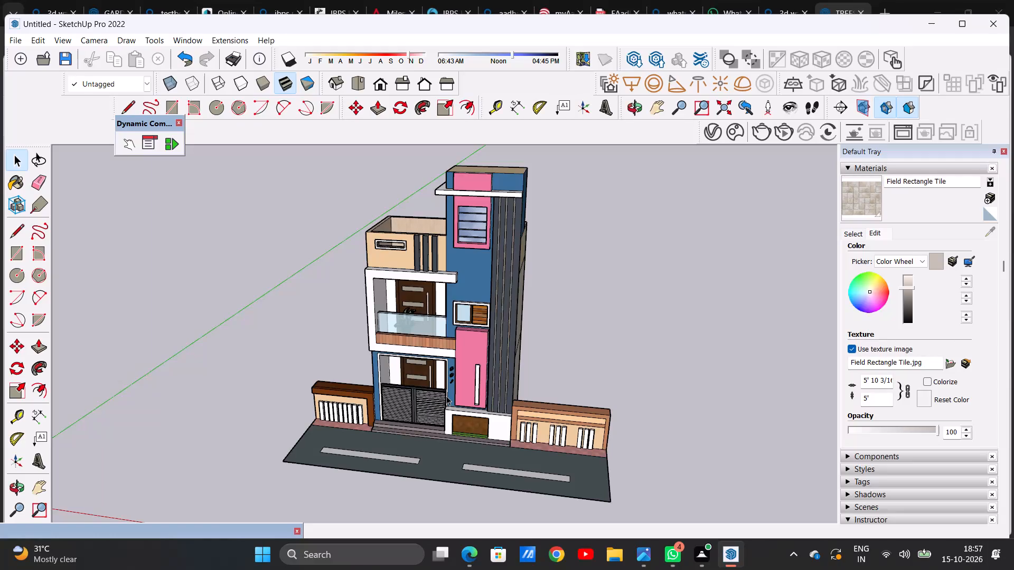
key("ctrl+s")
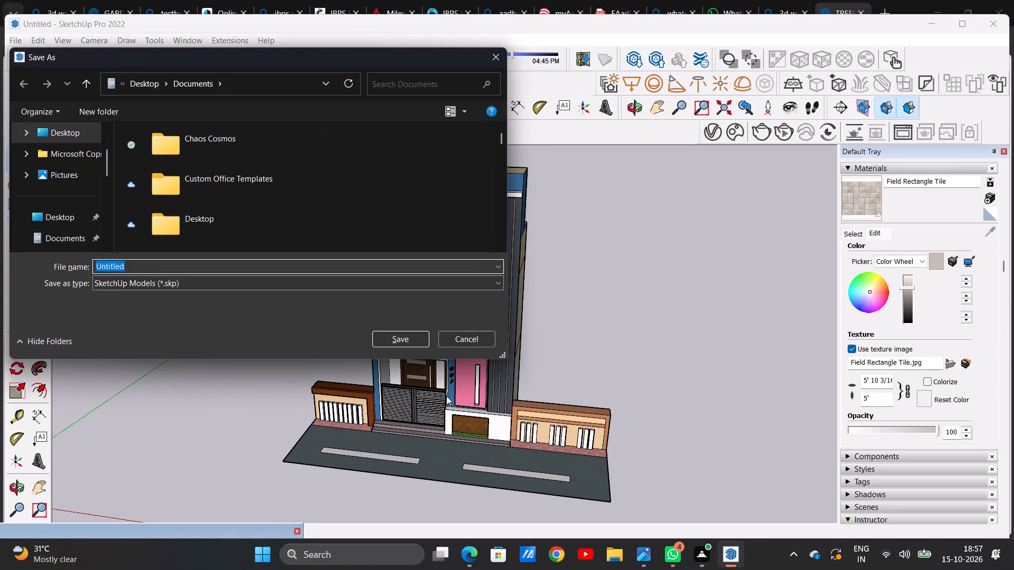
key("BackSpace")
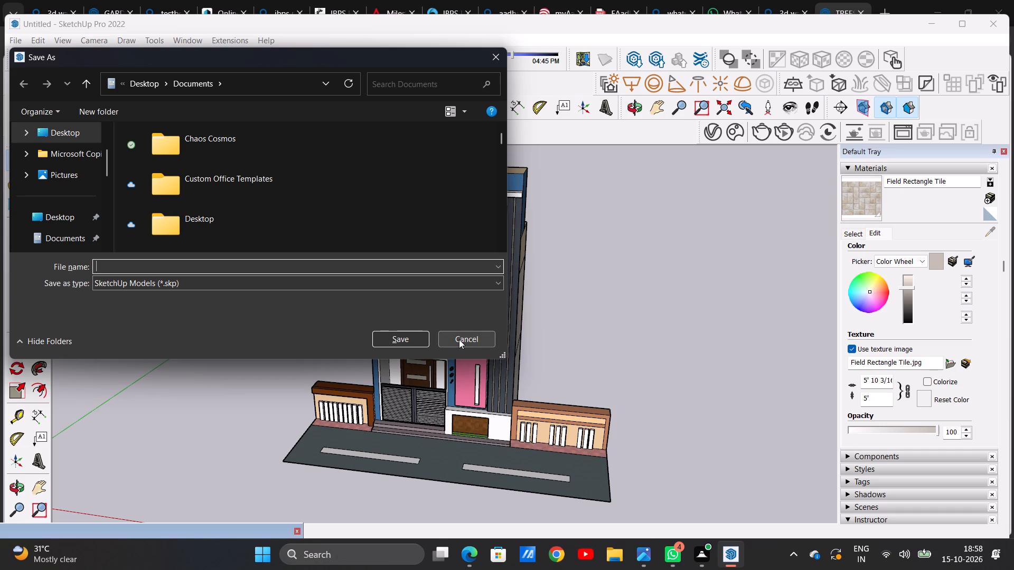
type("KA")
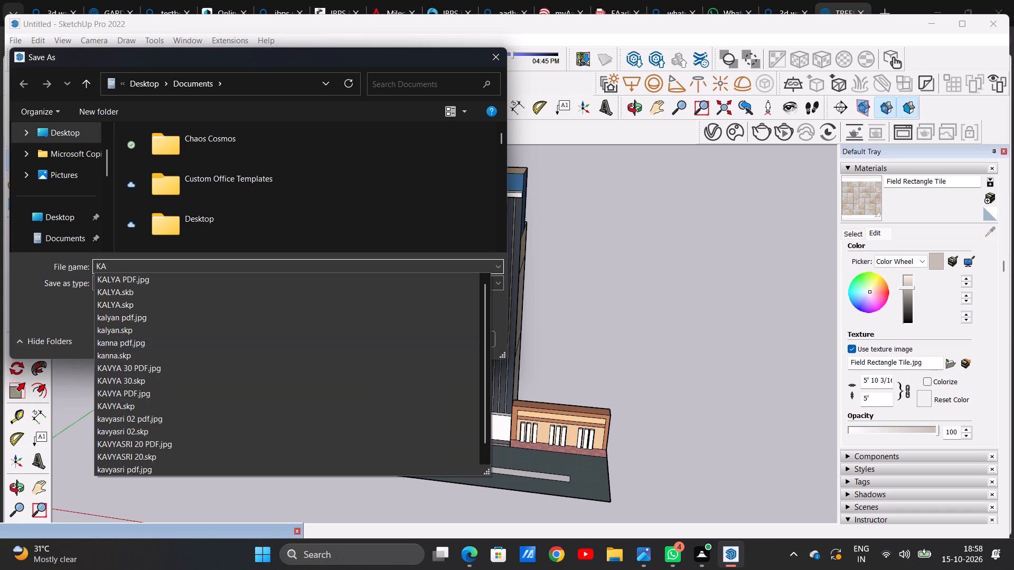
key("BackSpace")
key("BackSpace")
key("BackSpace")
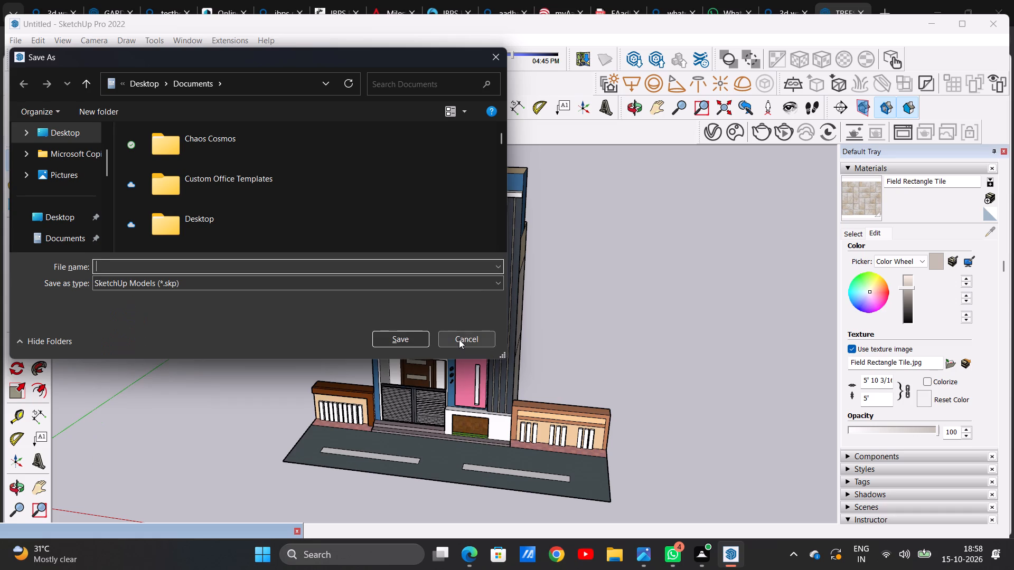
key("BackSpace")
type("KUTTY")
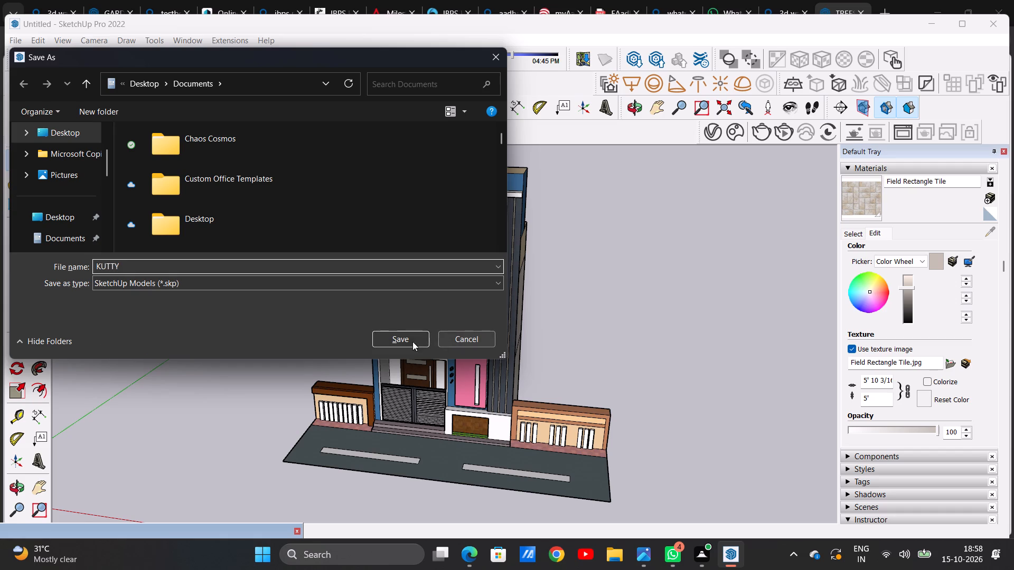
left_click(405, 339)
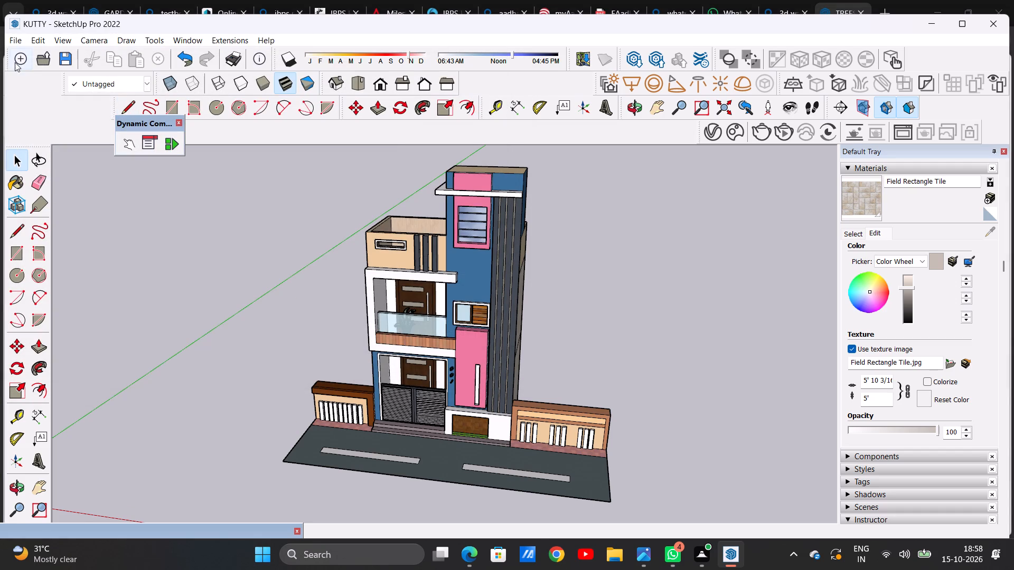
Export the current view as a 2D JPEG image named KUTTY PDF in the Downloads folder.
left_click(15, 36)
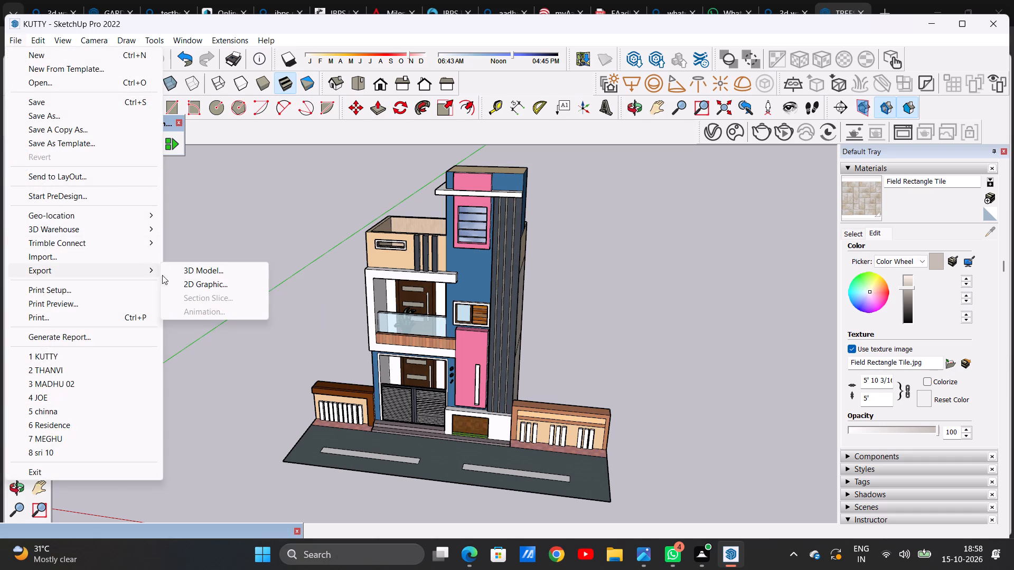
left_click(173, 284)
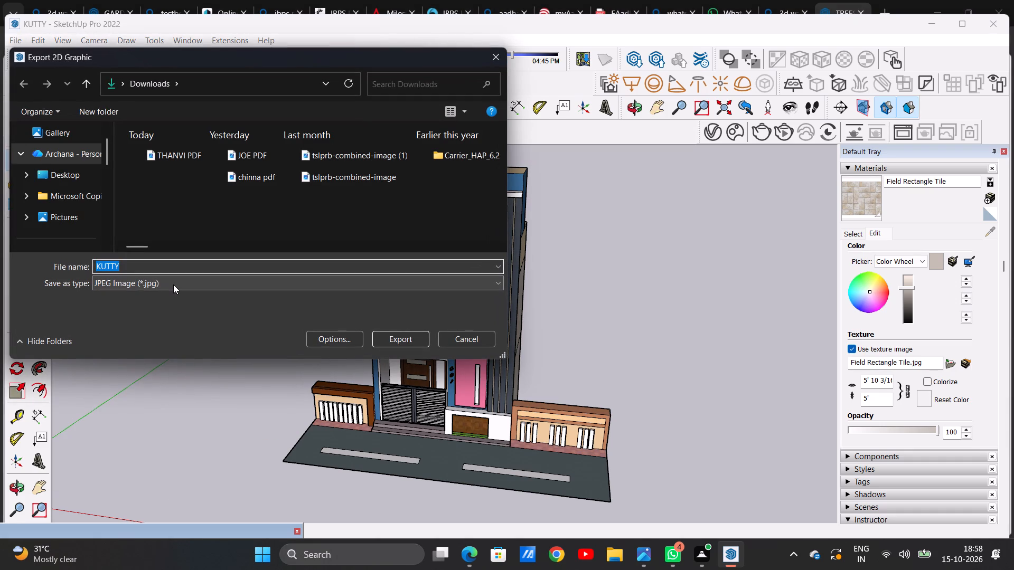
left_click(183, 263)
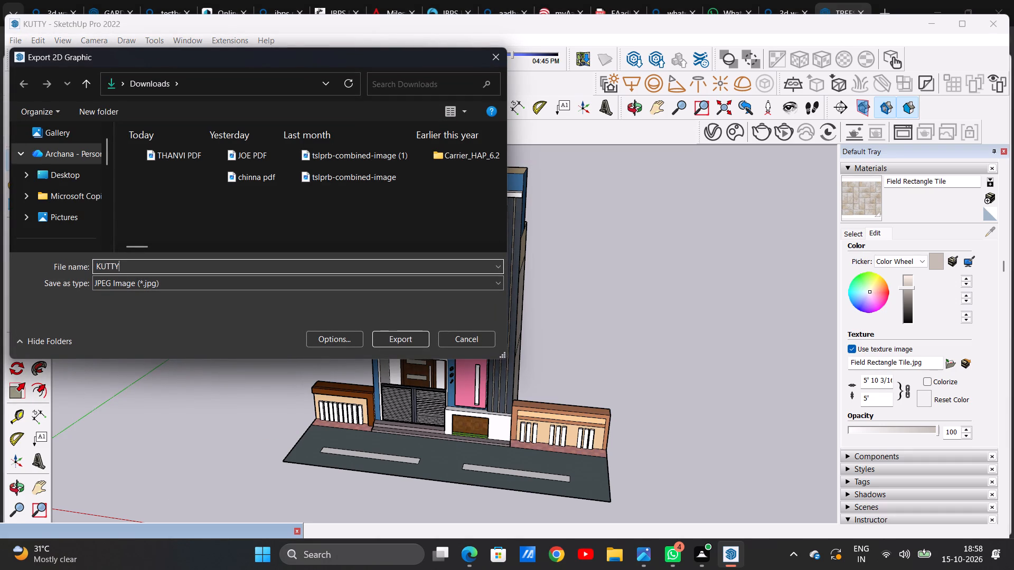
key("space")
type("PDF")
left_click(398, 336)
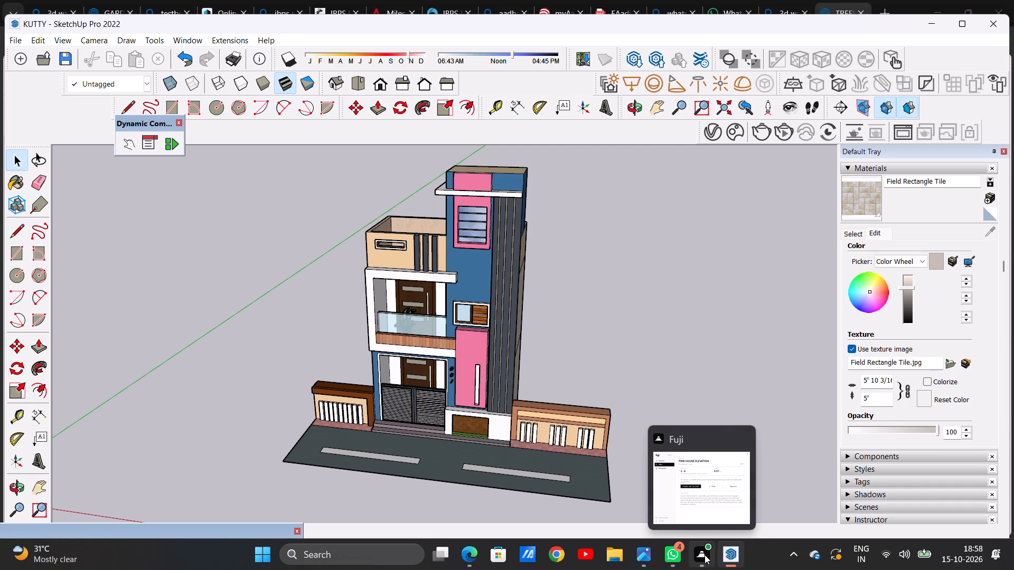
Inspect the saved house model, including the house number, gate, doors, tiled side wall and full front elevation.
left_click(715, 502)
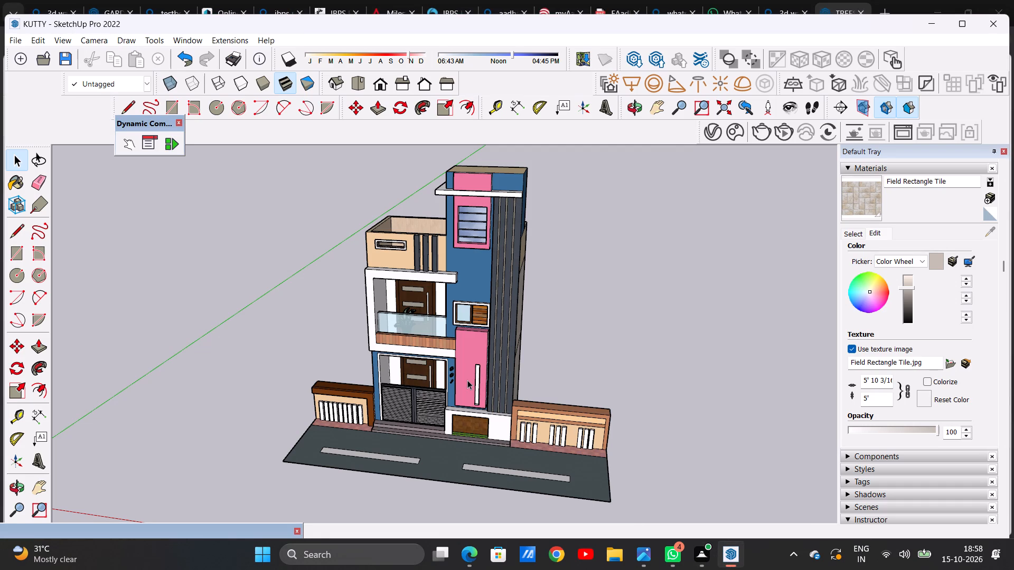
scroll(436, 425, "up", 4)
scroll(458, 375, "up", 6)
middle_click_drag(540, 325, 364, 316)
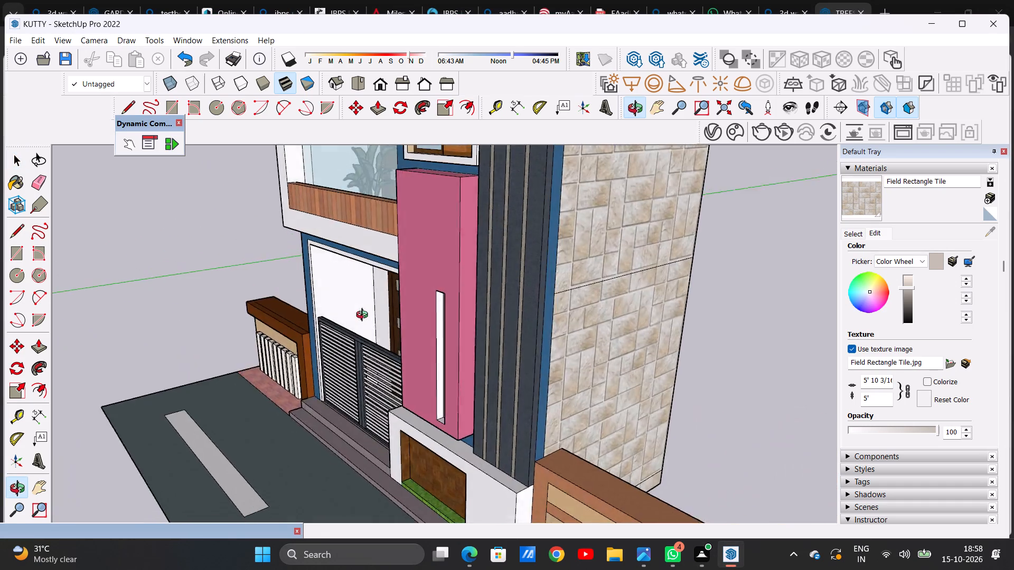
middle_click_drag(364, 316, 603, 301)
scroll(476, 313, "up", 15)
middle_click_drag(405, 317, 447, 325)
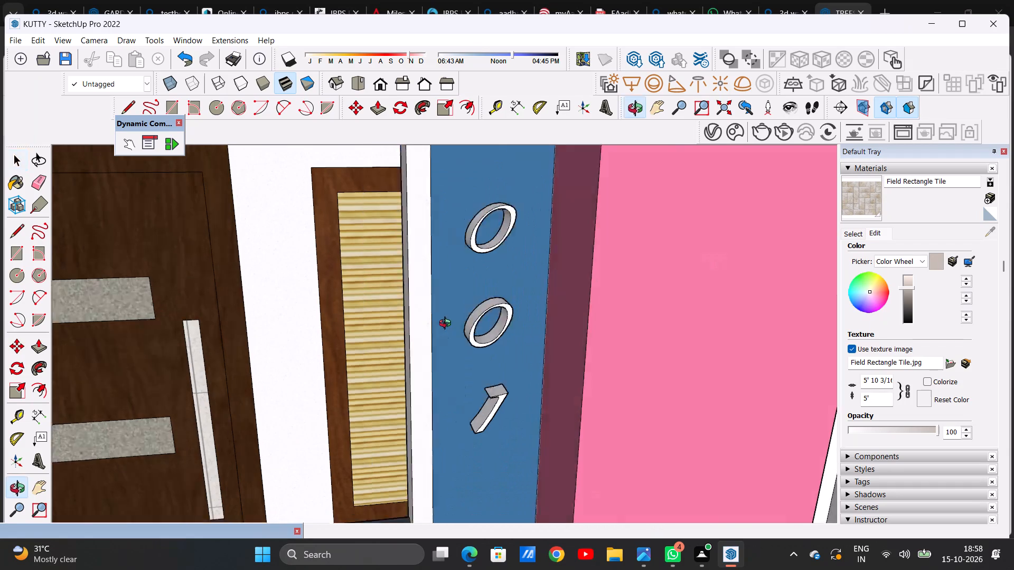
middle_click_drag(447, 325, 497, 325)
scroll(550, 275, "down", 6)
middle_click_drag(567, 302, 590, 312)
scroll(590, 312, "up", 1)
scroll(426, 272, "down", 4)
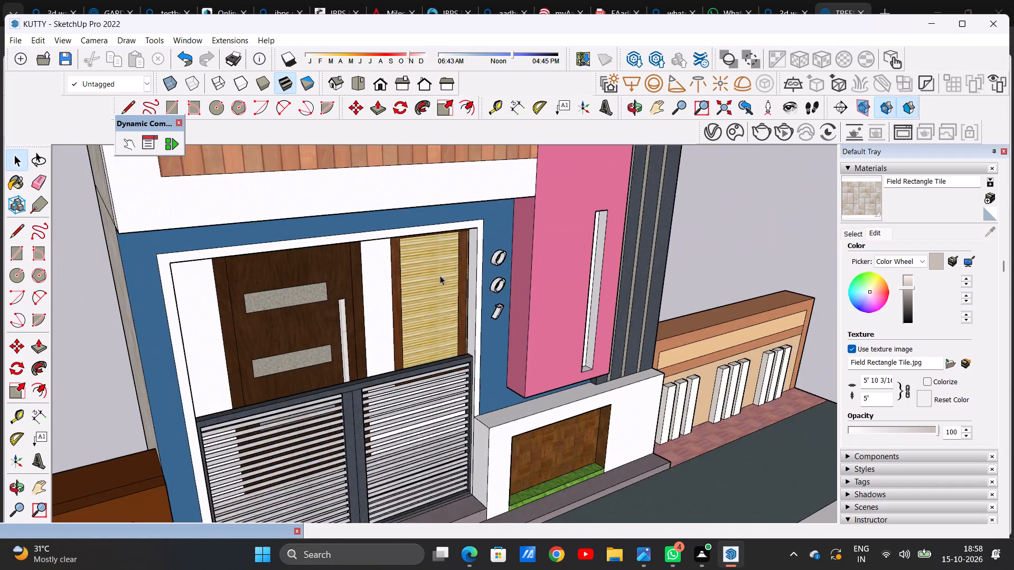
scroll(440, 275, "down", 14)
scroll(446, 338, "down", 4)
scroll(508, 204, "up", 2)
scroll(508, 204, "down", 1)
scroll(508, 204, "up", 3)
scroll(507, 222, "down", 1)
middle_click_drag(502, 227, 470, 245)
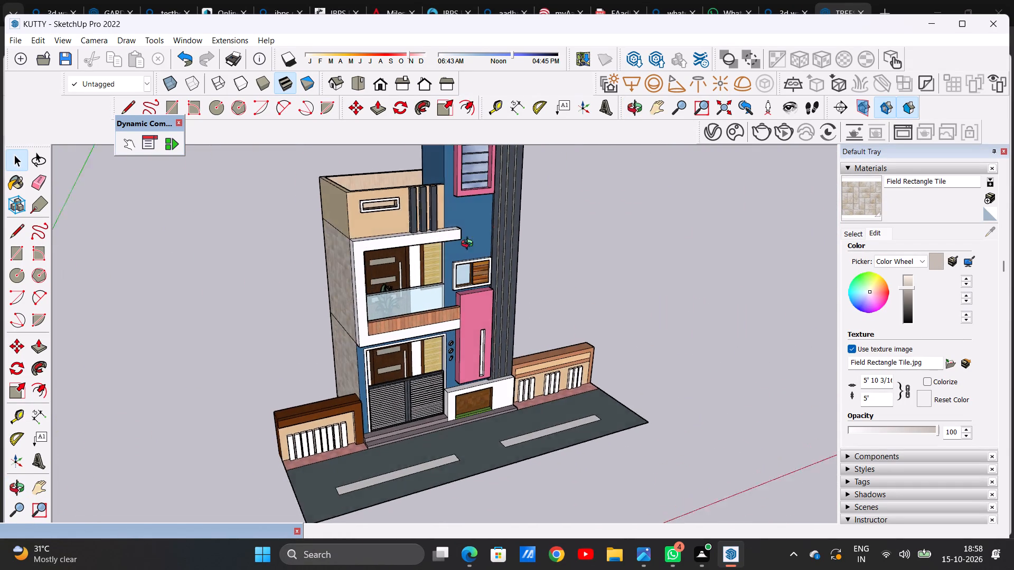
middle_click_drag(470, 245, 445, 253)
scroll(438, 277, "down", 7)
scroll(448, 220, "up", 5)
middle_click_drag(474, 208, 481, 180)
scroll(462, 180, "up", 1)
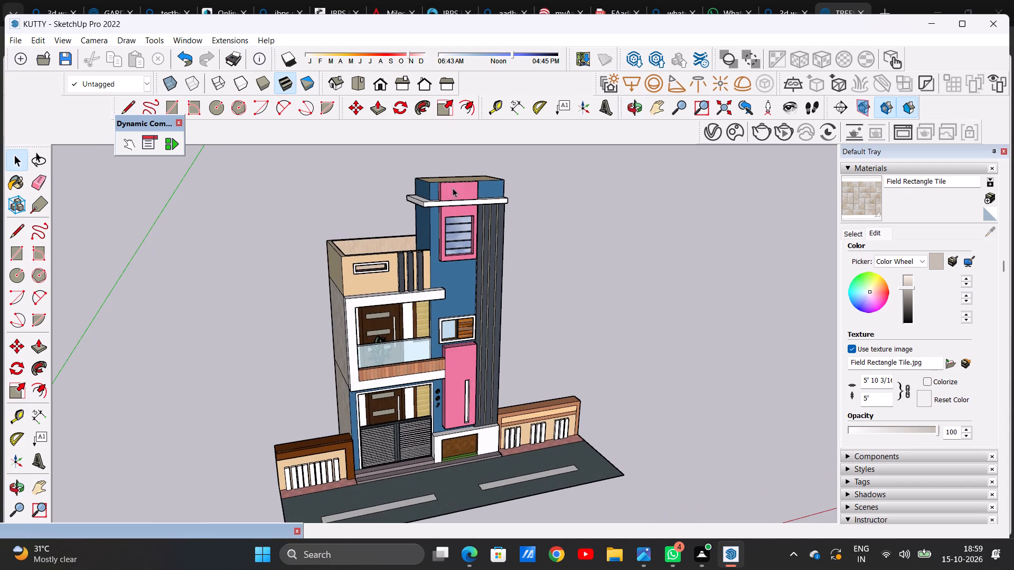
scroll(446, 220, "down", 1)
scroll(447, 221, "up", 1)
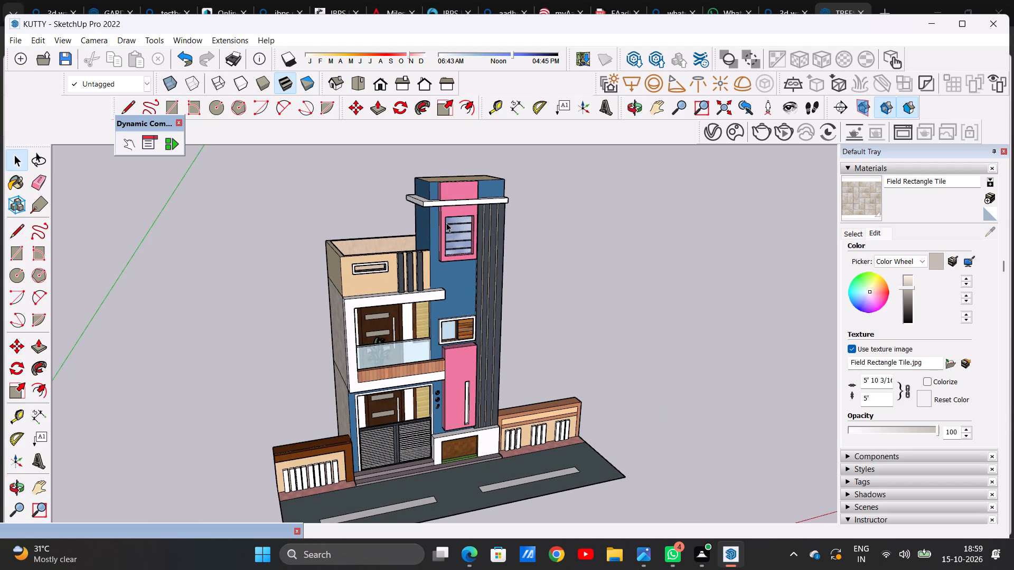